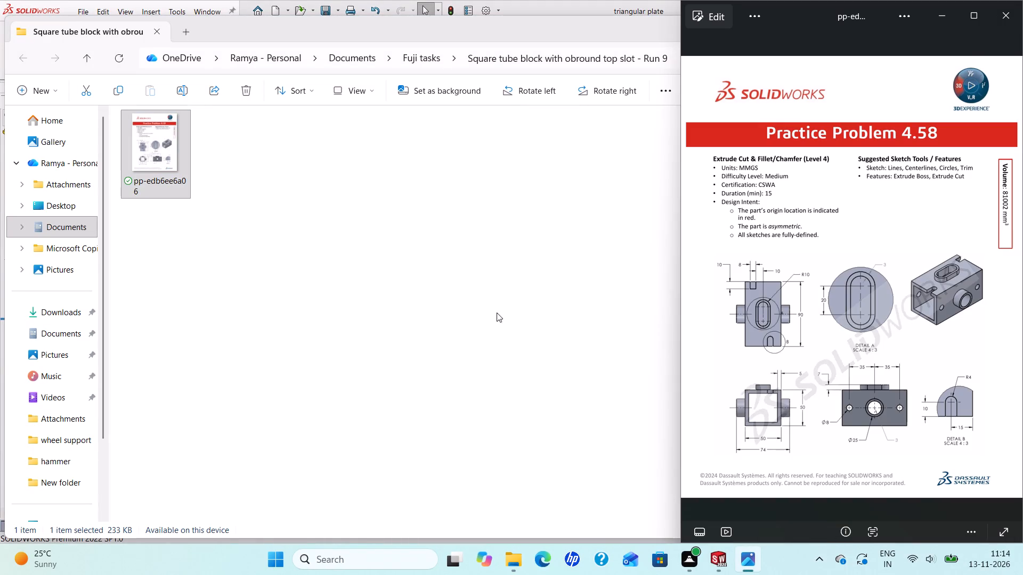
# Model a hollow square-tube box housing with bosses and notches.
# Close the file window showing the reference image, switch to SOLIDWORKS and close the triangular plate part.
pyautogui.click(559, 300)
pyautogui.click(1008, 27)
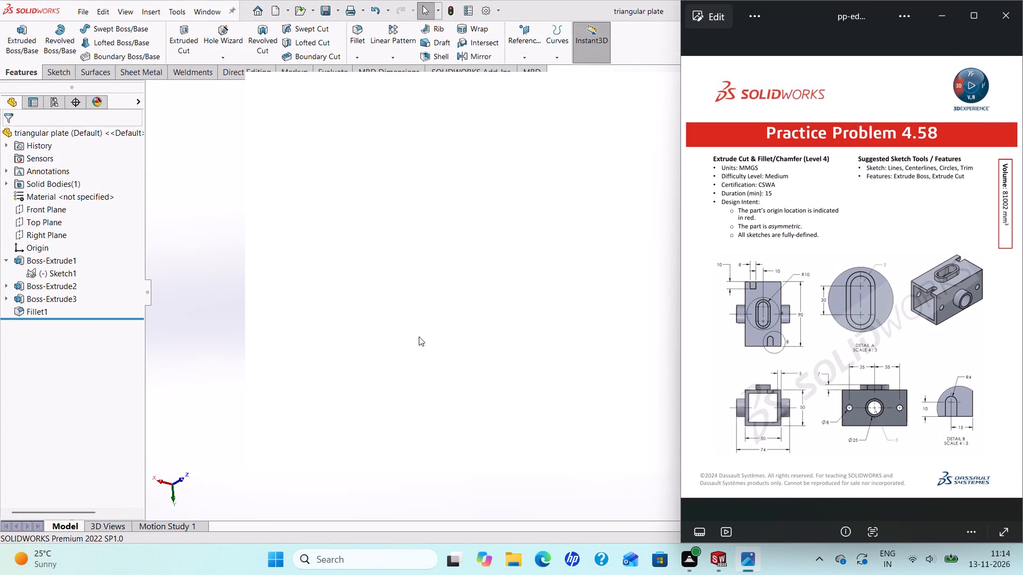
pyautogui.click(210, 347)
pyautogui.scroll(1, 577, 257)
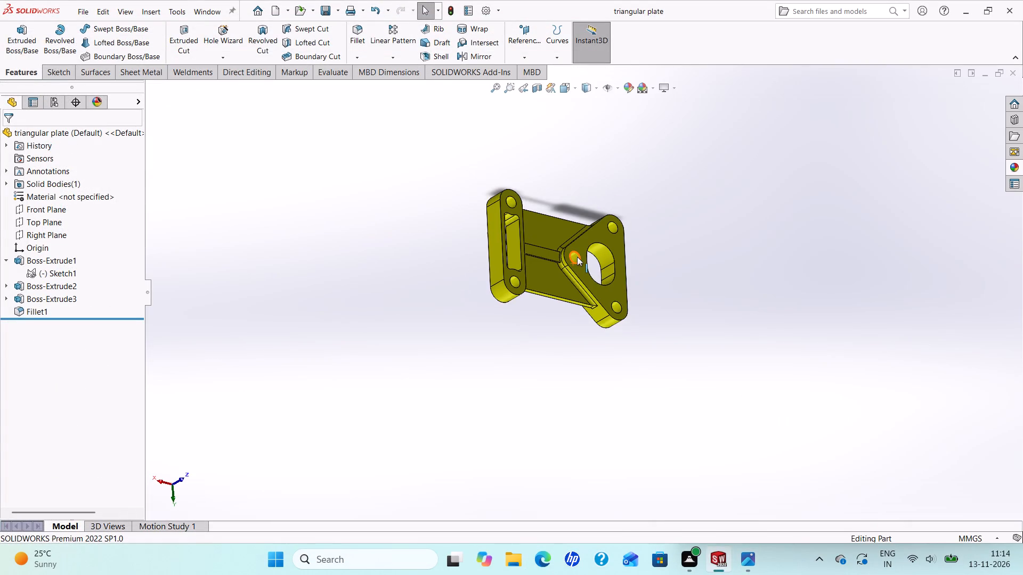
pyautogui.scroll(-3, 651, 229)
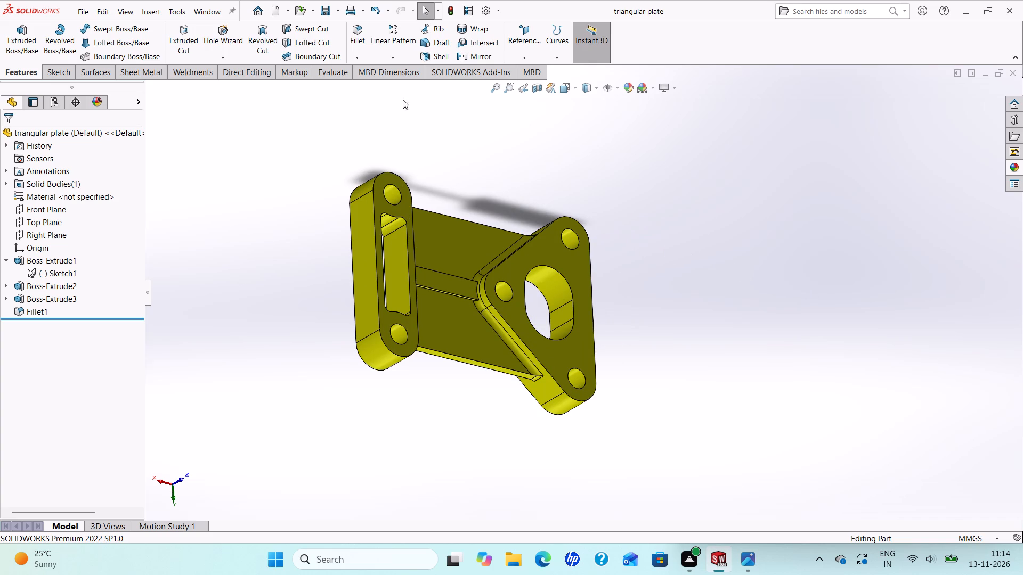
pyautogui.click(1011, 75)
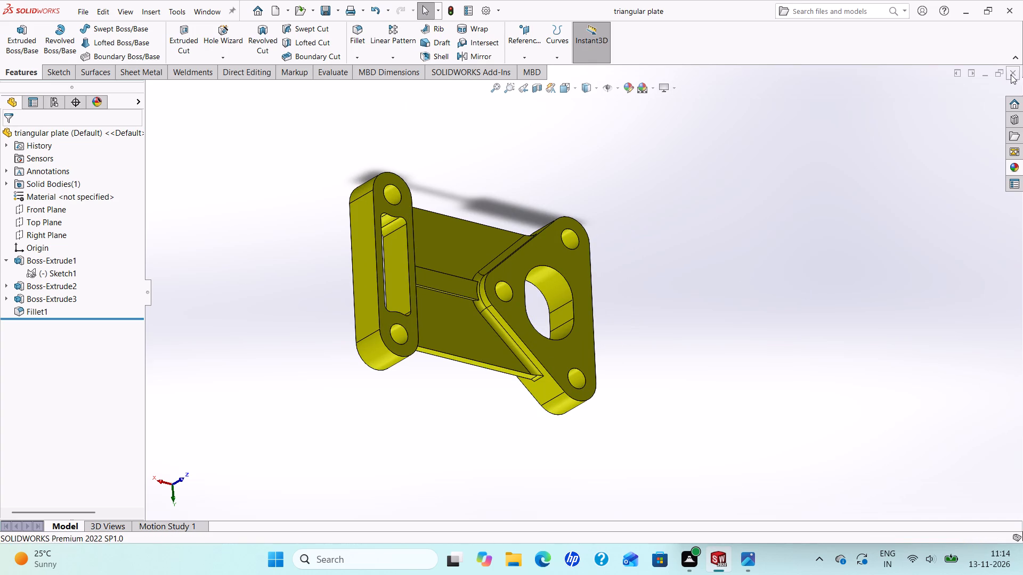
pyautogui.click(1014, 75)
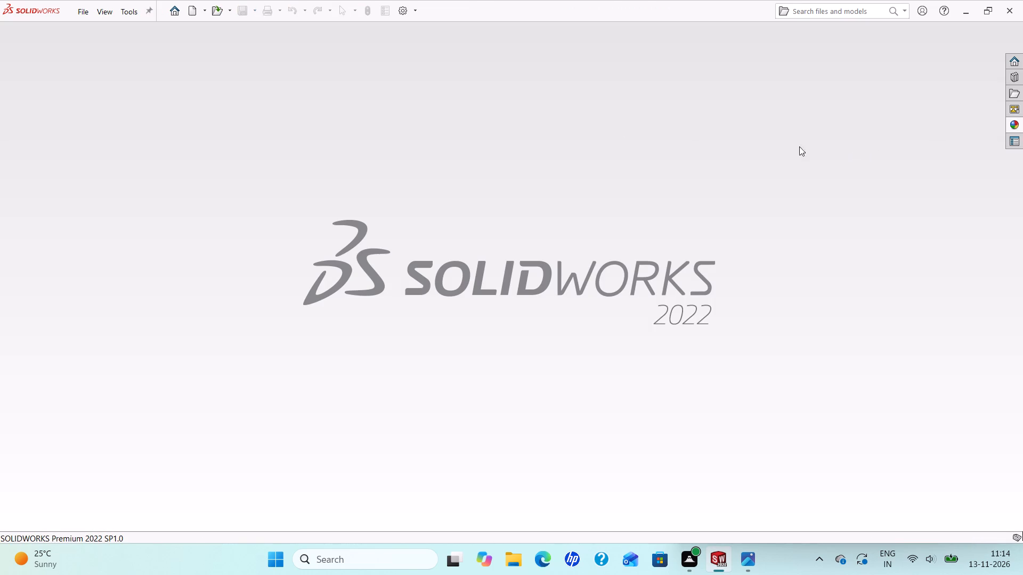
# Create a new part document.
pyautogui.click(189, 9)
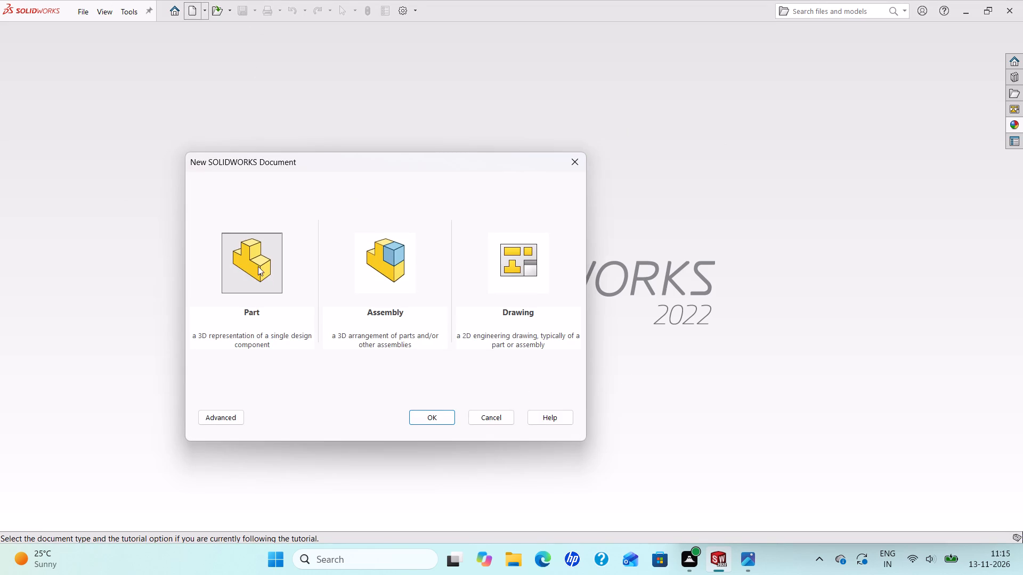
pyautogui.click(426, 414)
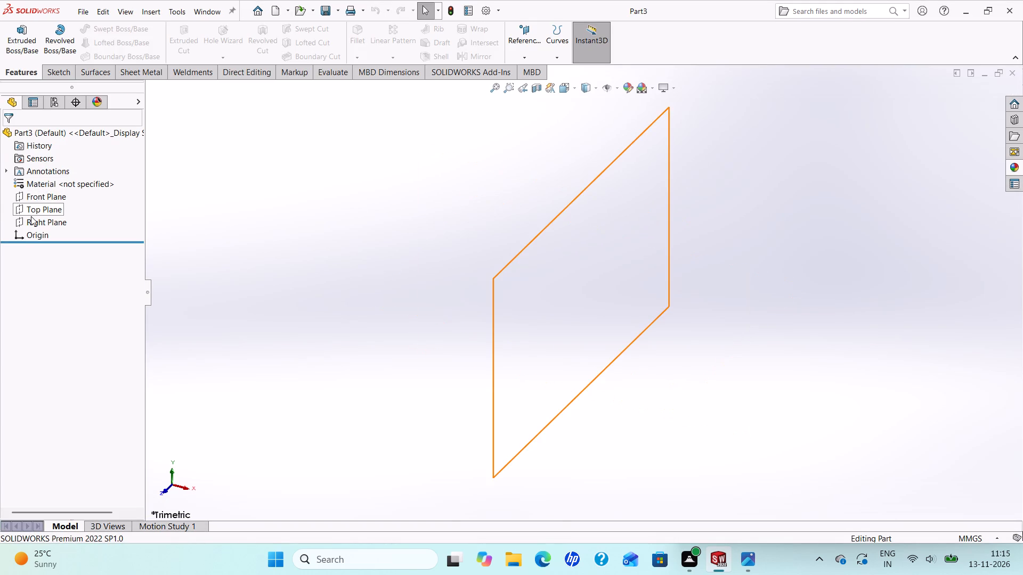
# Start a sketch on the Front Plane.
pyautogui.click(39, 202)
pyautogui.click(47, 184)
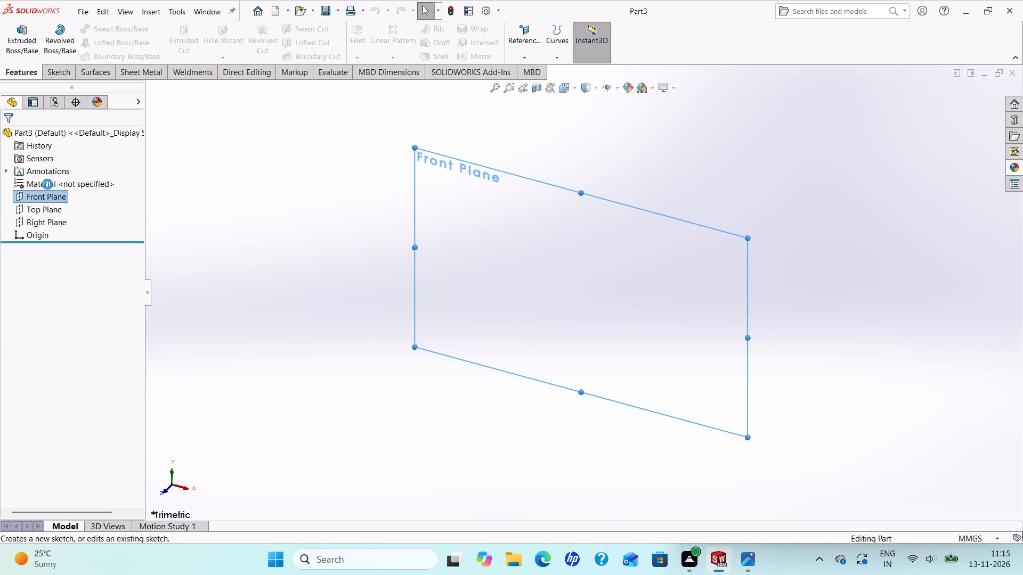
# Sketch a horizontal centerline about 185 mm long through the origin.
pyautogui.scroll(1, 793, 264)
pyautogui.scroll(-2, 777, 275)
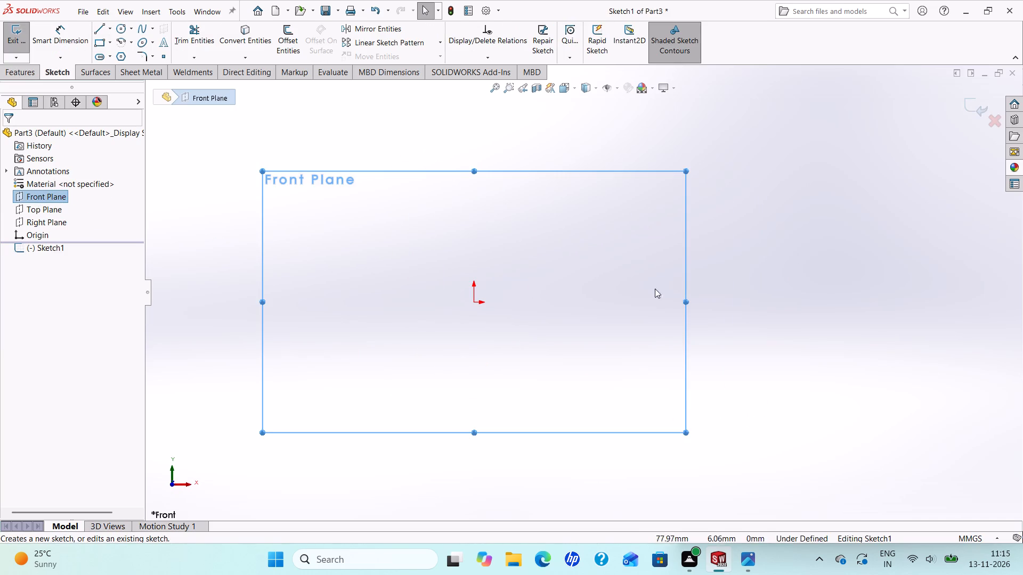
pyautogui.scroll(-1, 667, 314)
pyautogui.scroll(2, 690, 317)
pyautogui.scroll(-1, 711, 322)
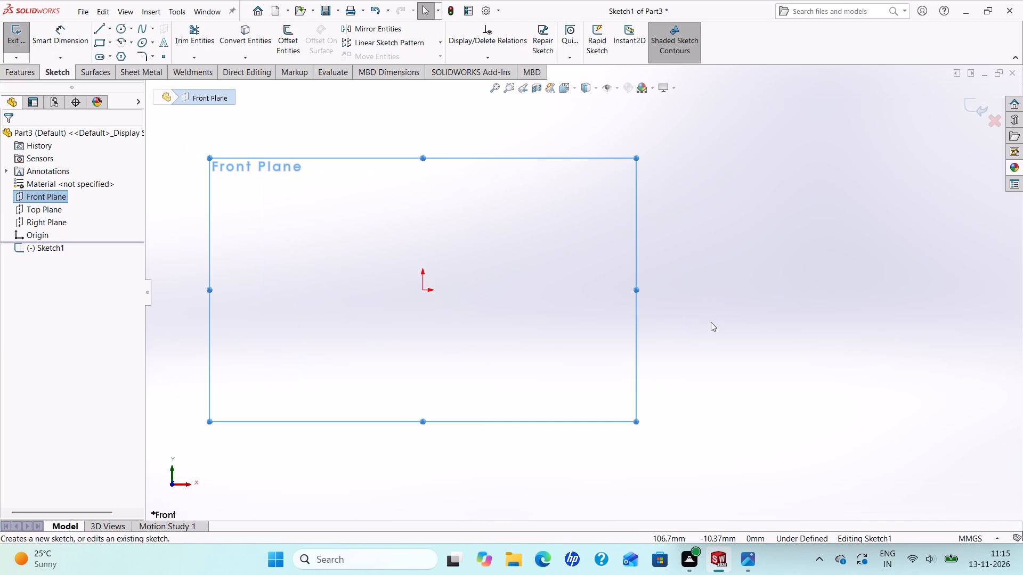
pyautogui.scroll(-1, 704, 322)
pyautogui.scroll(1, 299, 224)
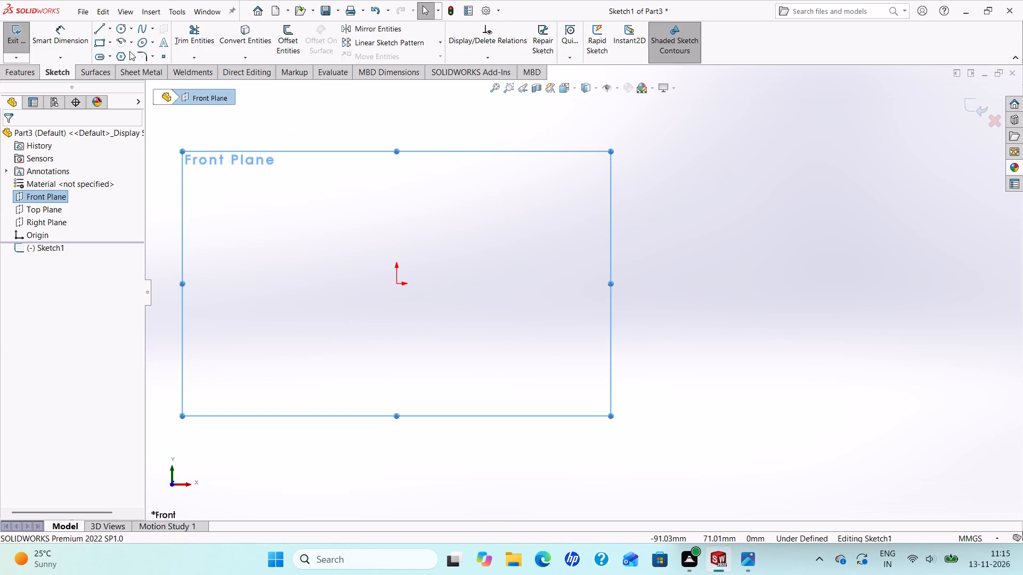
pyautogui.click(109, 30)
pyautogui.click(113, 51)
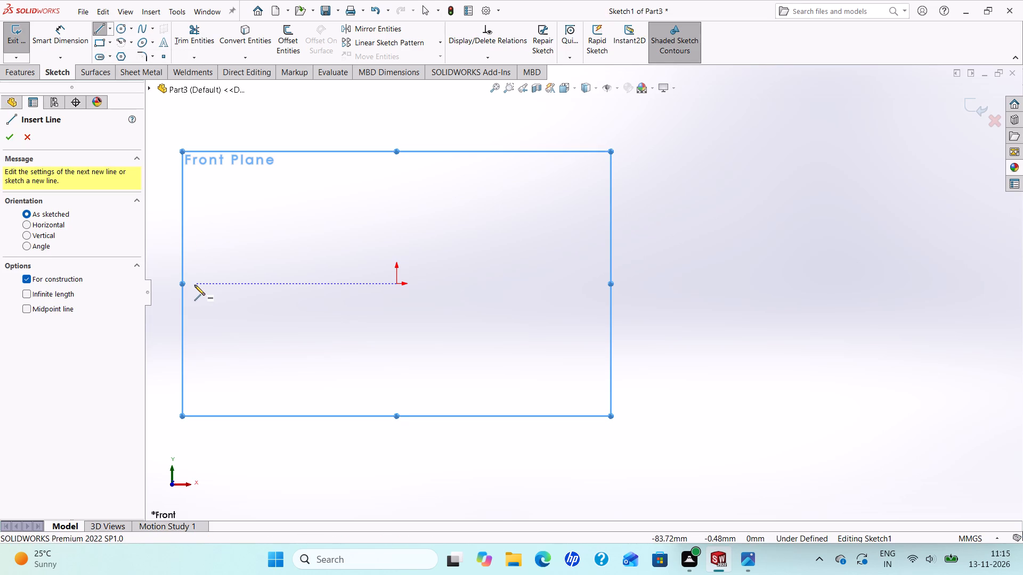
pyautogui.click(163, 283)
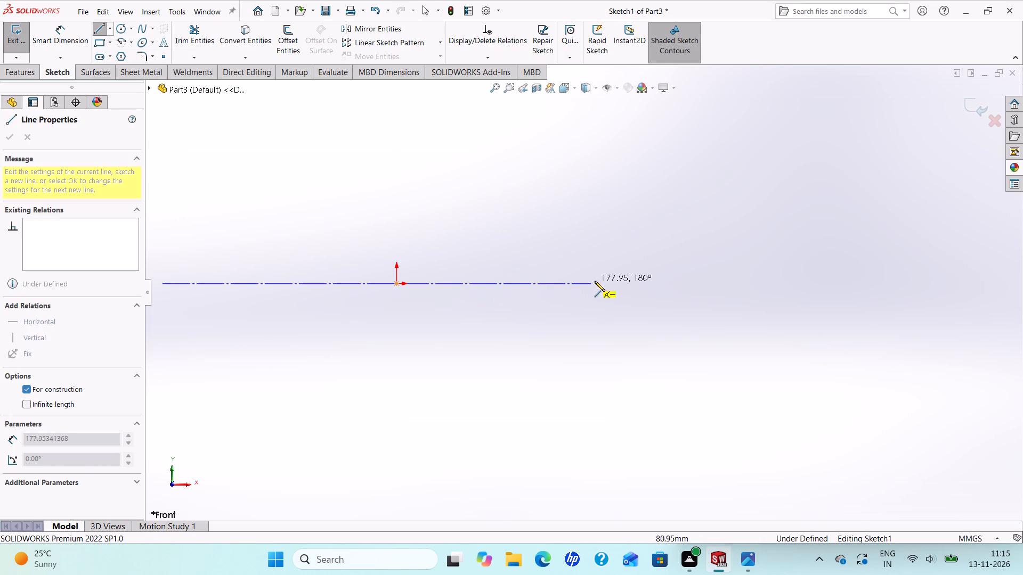
pyautogui.click(608, 282)
pyautogui.rightClick(608, 282)
pyautogui.click(628, 293)
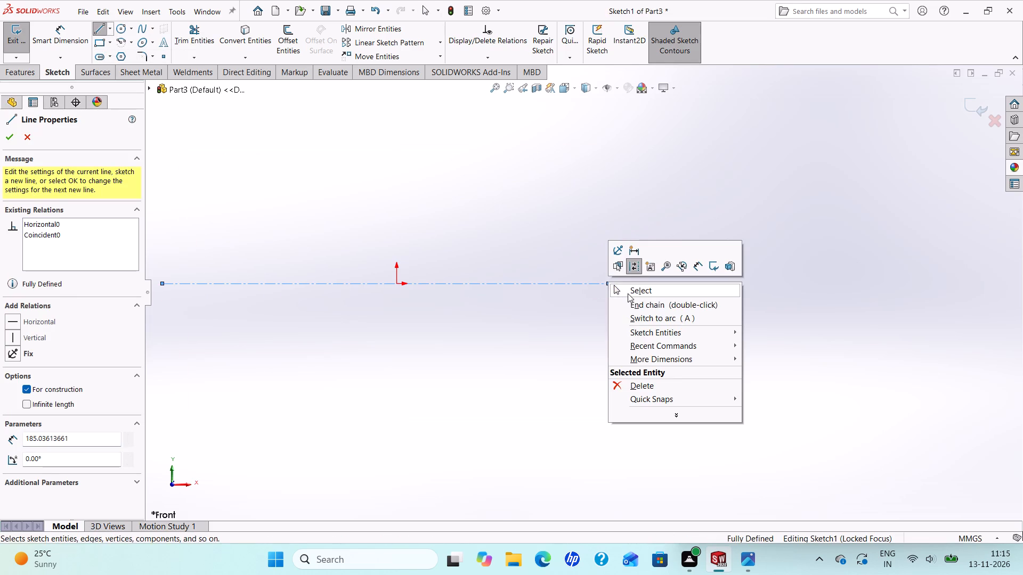
# Sketch a vertical centerline about 150 mm long through the origin.
pyautogui.click(107, 26)
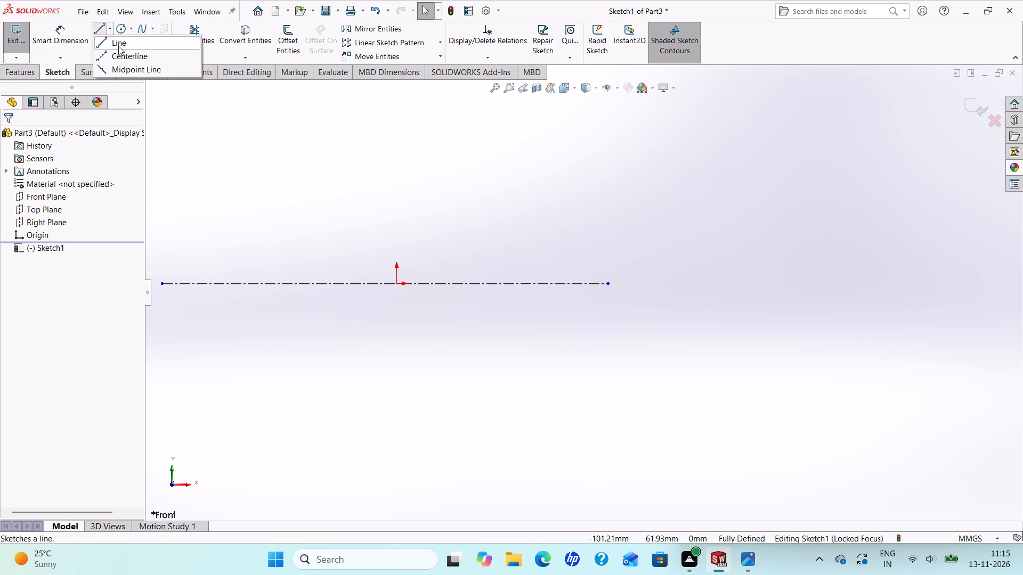
pyautogui.click(121, 51)
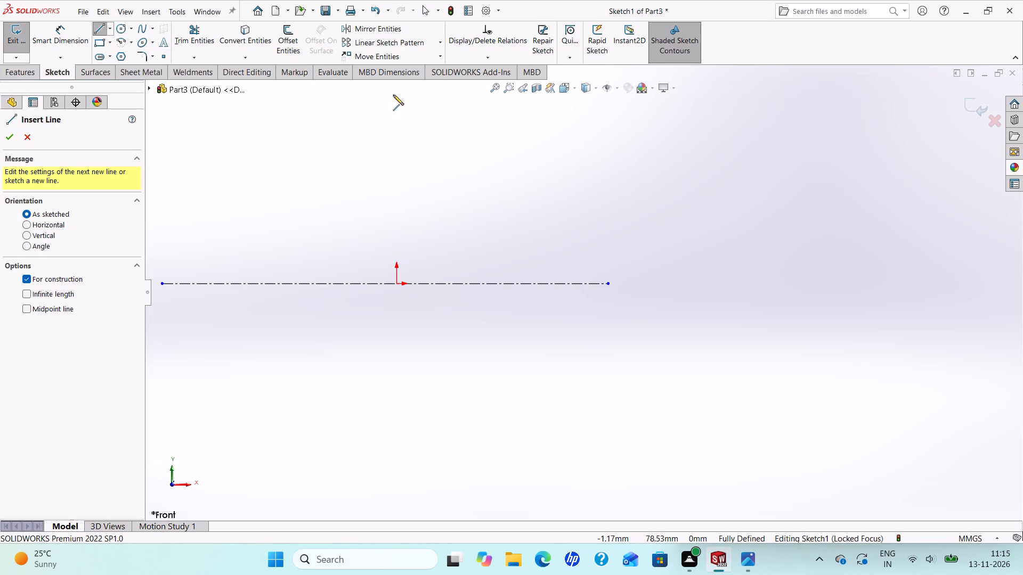
pyautogui.click(395, 95)
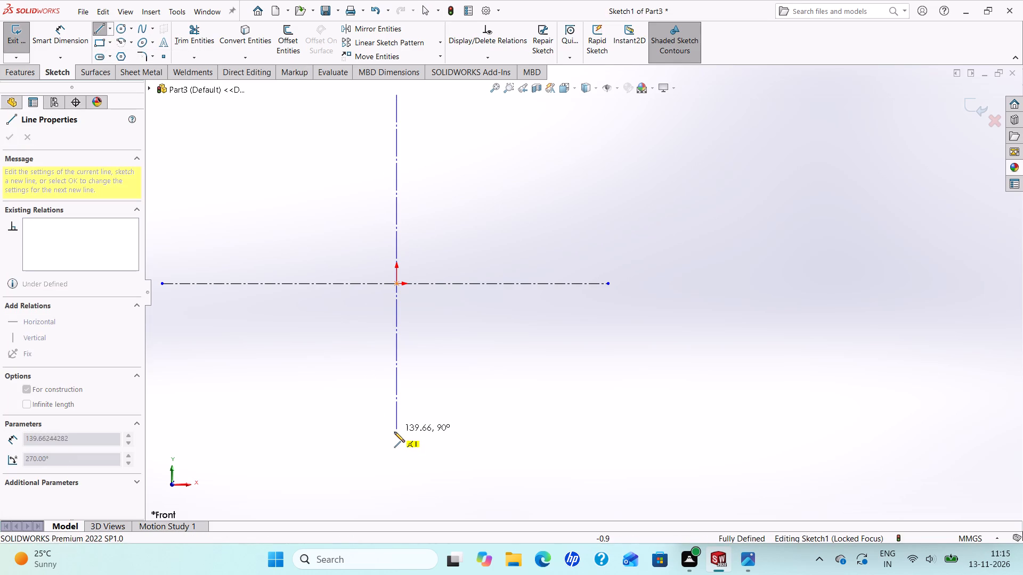
pyautogui.click(394, 456)
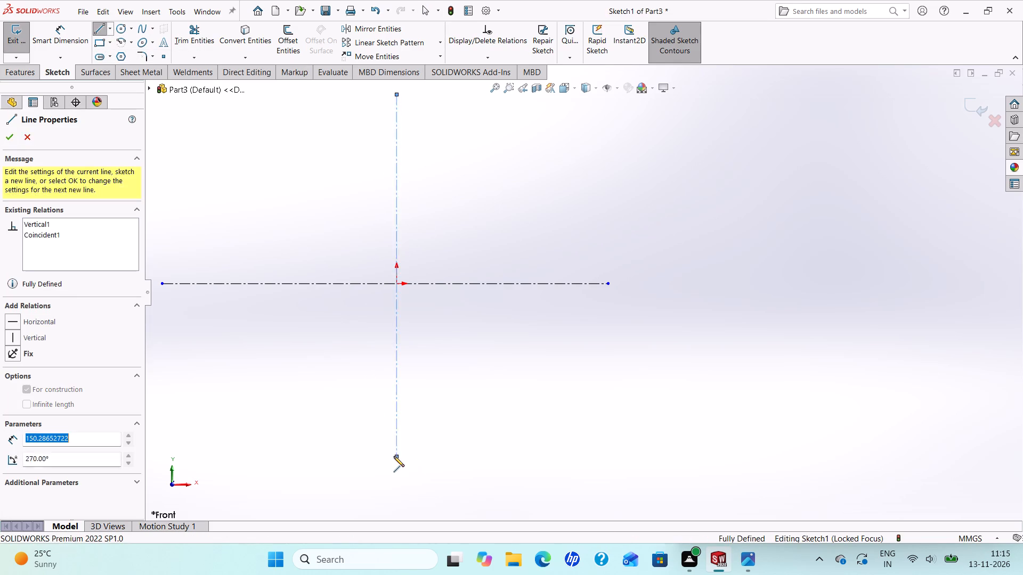
pyautogui.rightClick(394, 456)
pyautogui.click(413, 444)
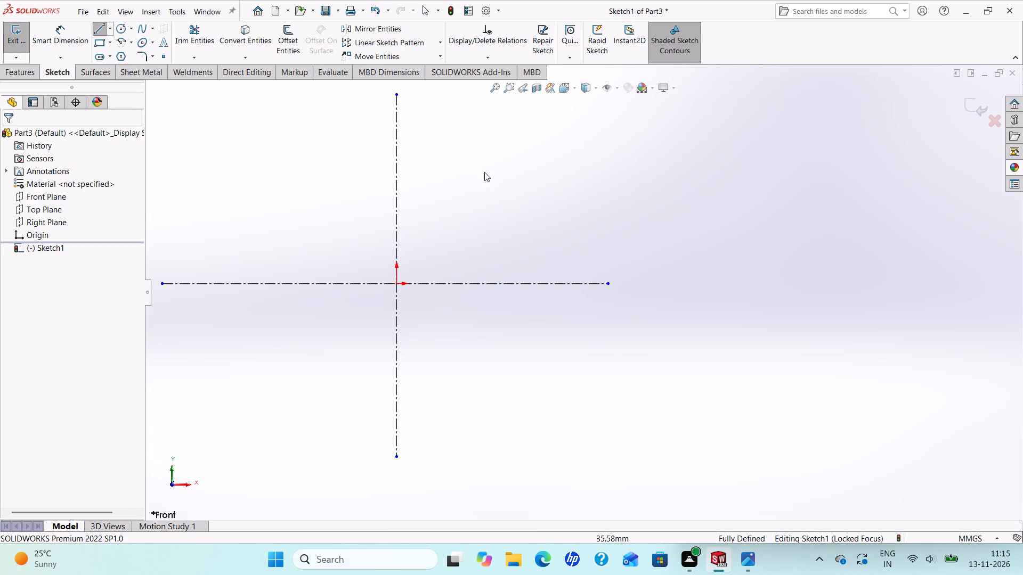
# Examine the Practice Problem 4.58 drawing for the block's views and dimensions.
pyautogui.scroll(2, 486, 166)
pyautogui.scroll(-1, 570, 232)
pyautogui.scroll(1, 637, 277)
pyautogui.scroll(-1, 652, 301)
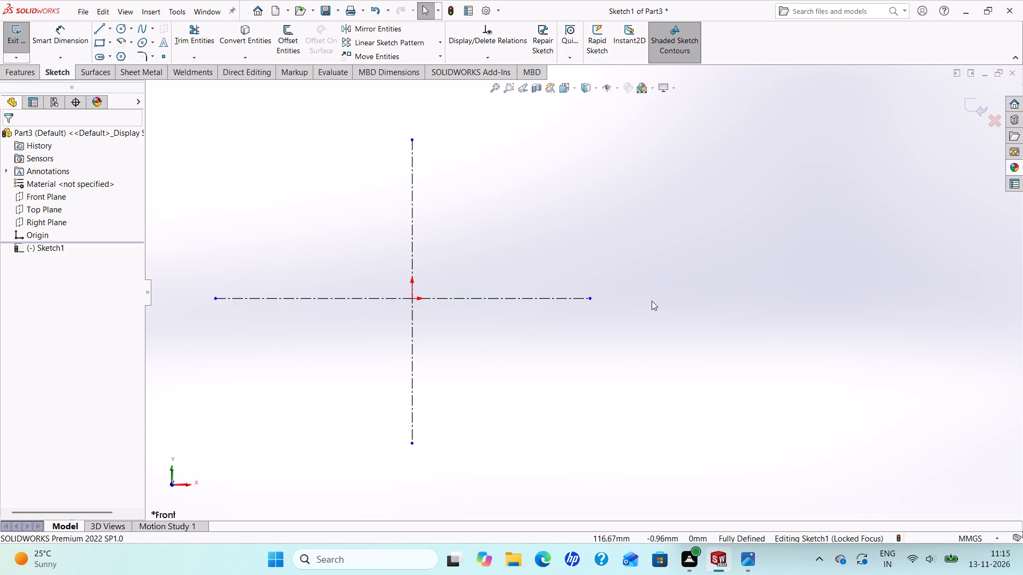
pyautogui.click(743, 559)
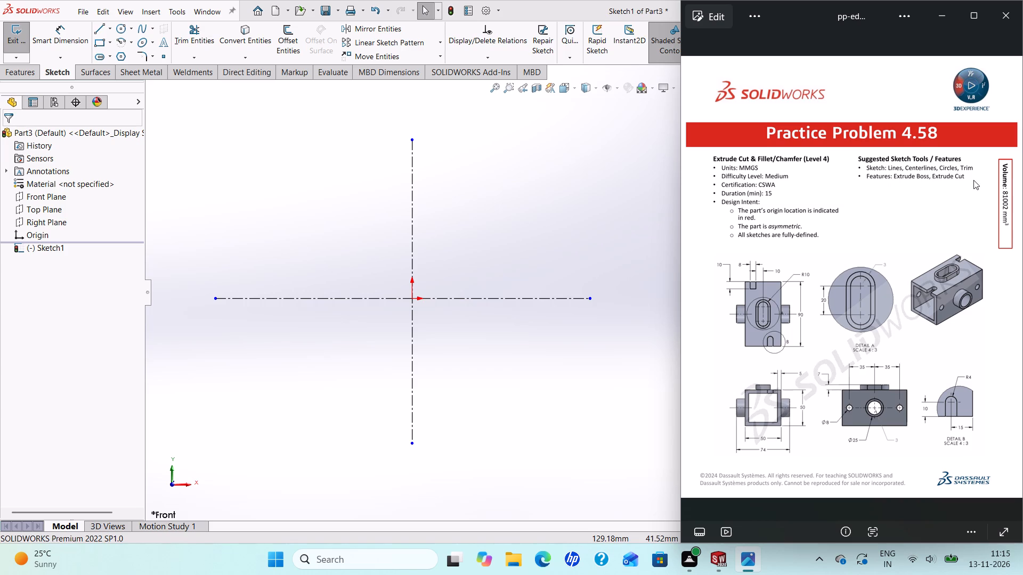
pyautogui.scroll(1, 870, 385)
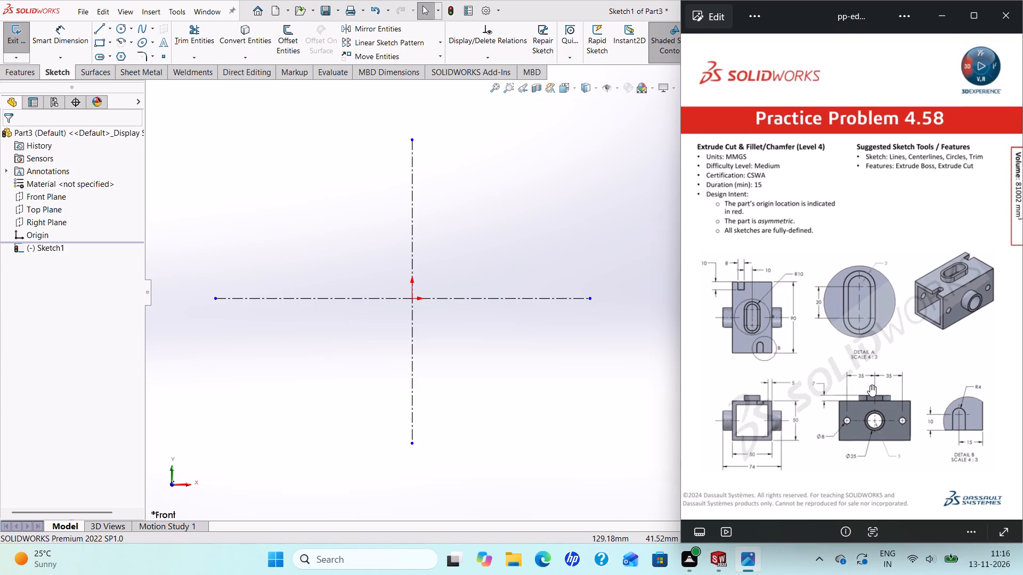
pyautogui.scroll(-1, 870, 385)
pyautogui.scroll(1, 919, 364)
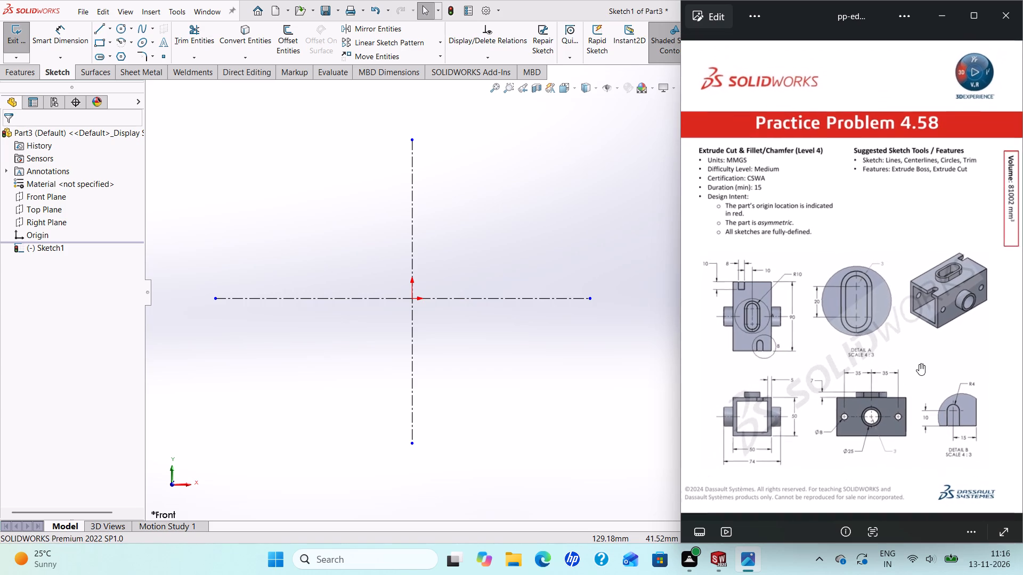
pyautogui.scroll(-1, 919, 364)
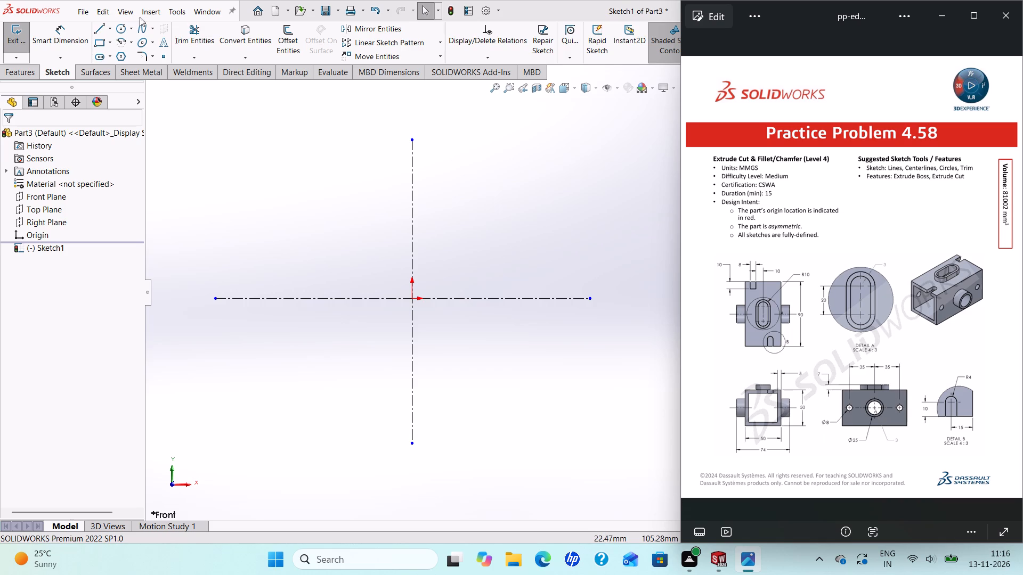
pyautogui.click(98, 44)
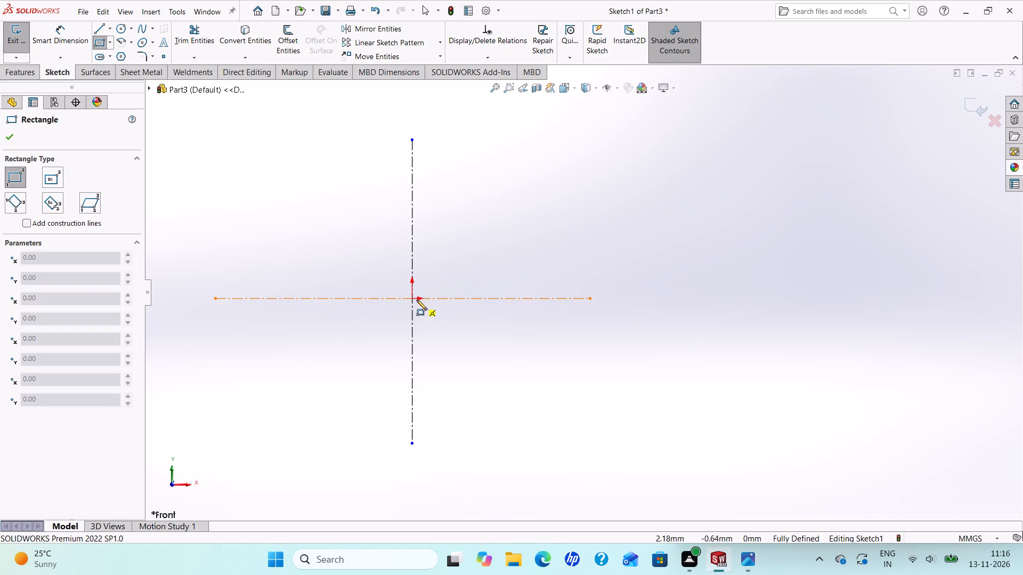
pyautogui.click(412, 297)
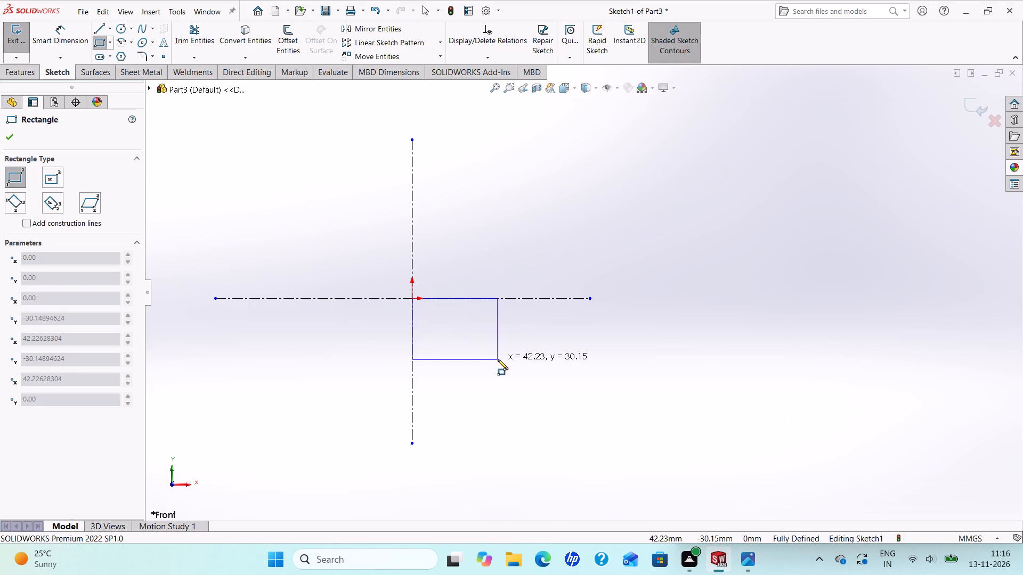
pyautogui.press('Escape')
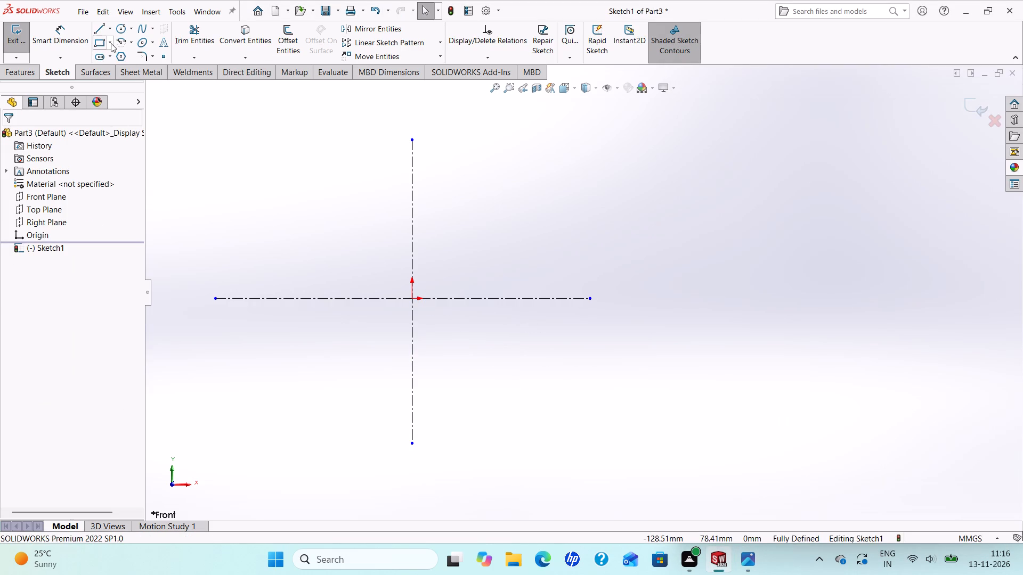
# Sketch a center rectangle on the origin, about 72 mm wide and 114 mm high.
pyautogui.click(111, 46)
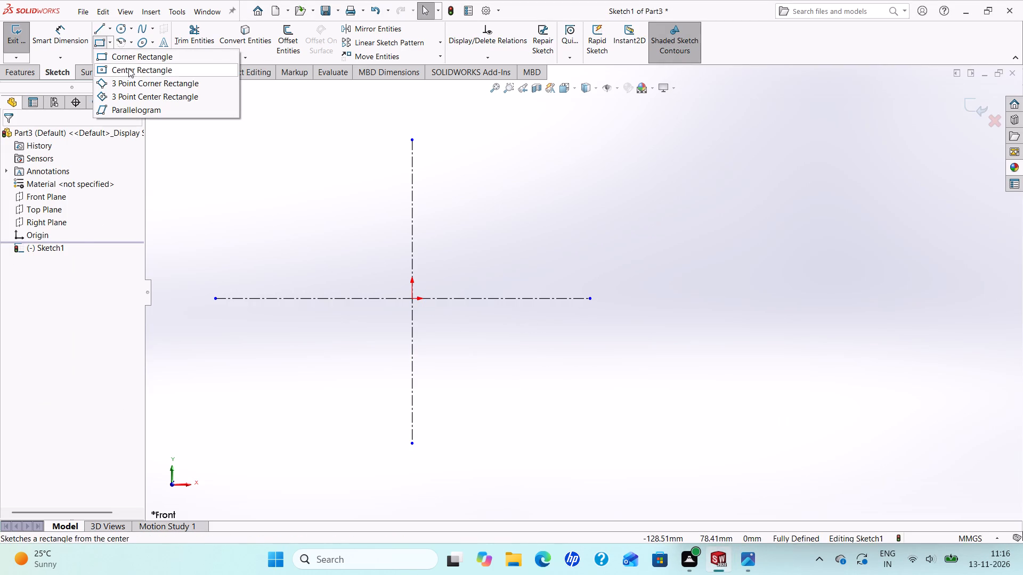
pyautogui.click(129, 72)
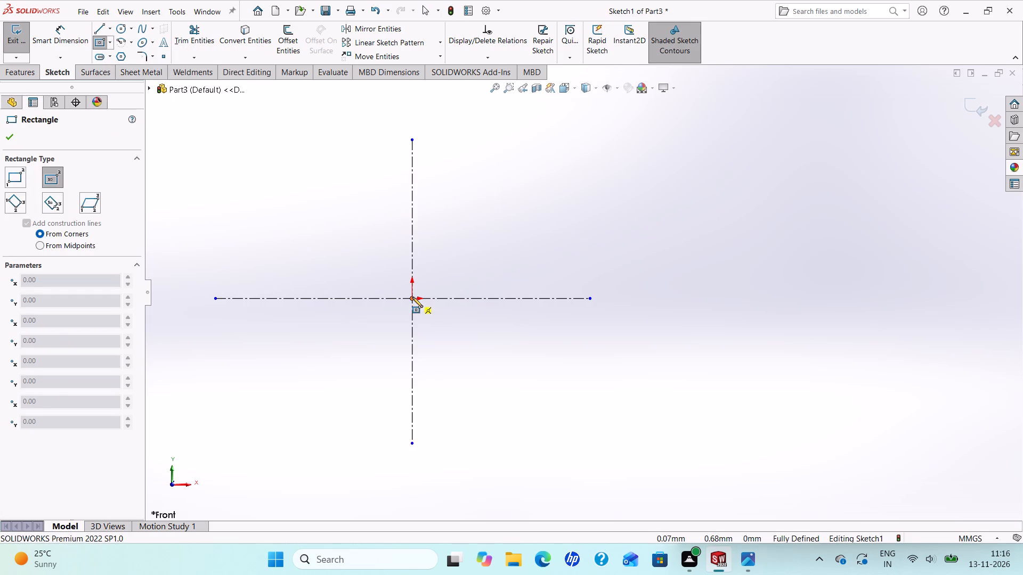
pyautogui.click(412, 297)
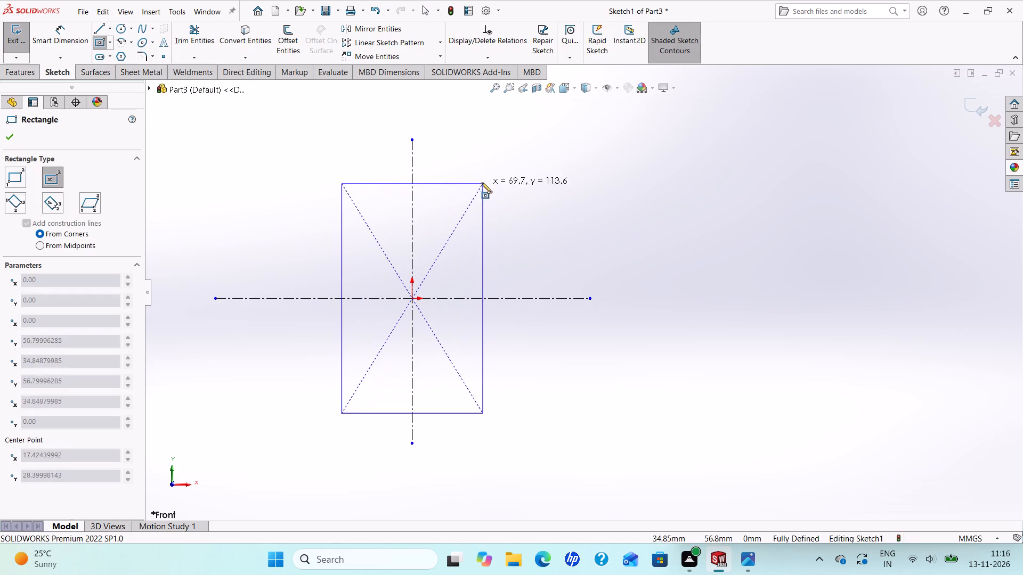
pyautogui.click(485, 184)
pyautogui.rightClick(485, 184)
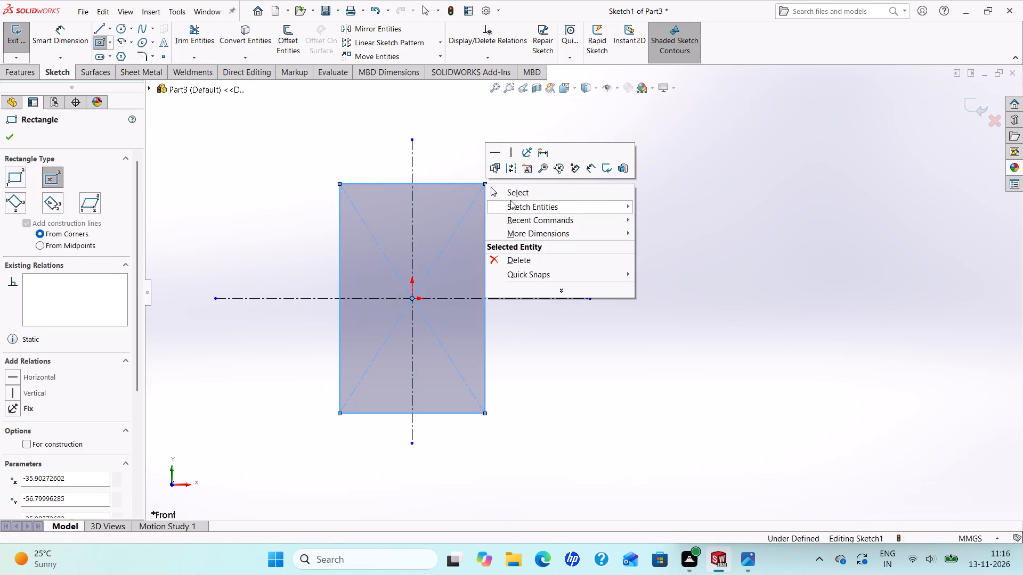
pyautogui.click(511, 194)
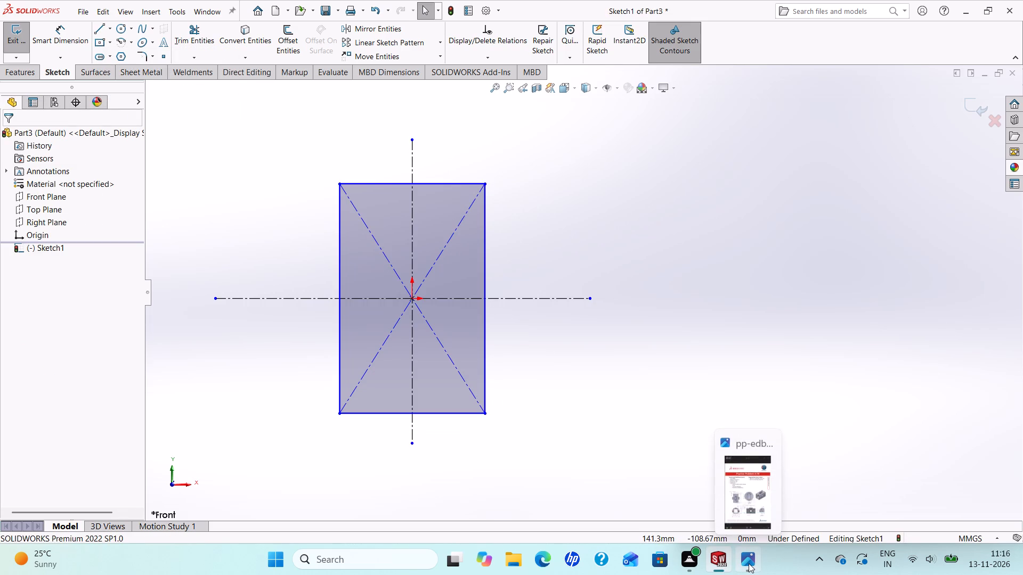
# Dimension the center rectangle 50 mm wide and 90 mm high.
pyautogui.click(749, 563)
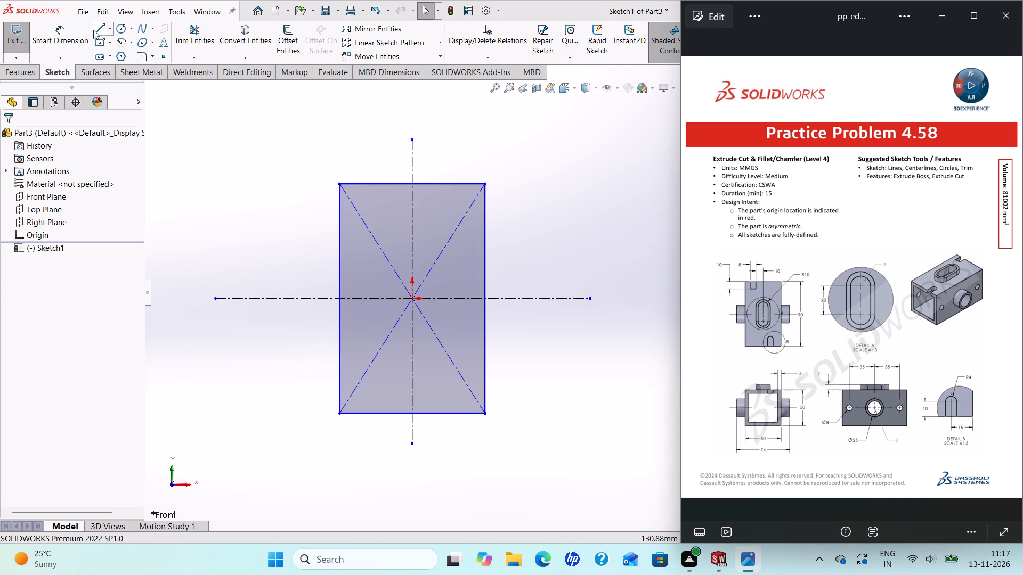
pyautogui.click(47, 41)
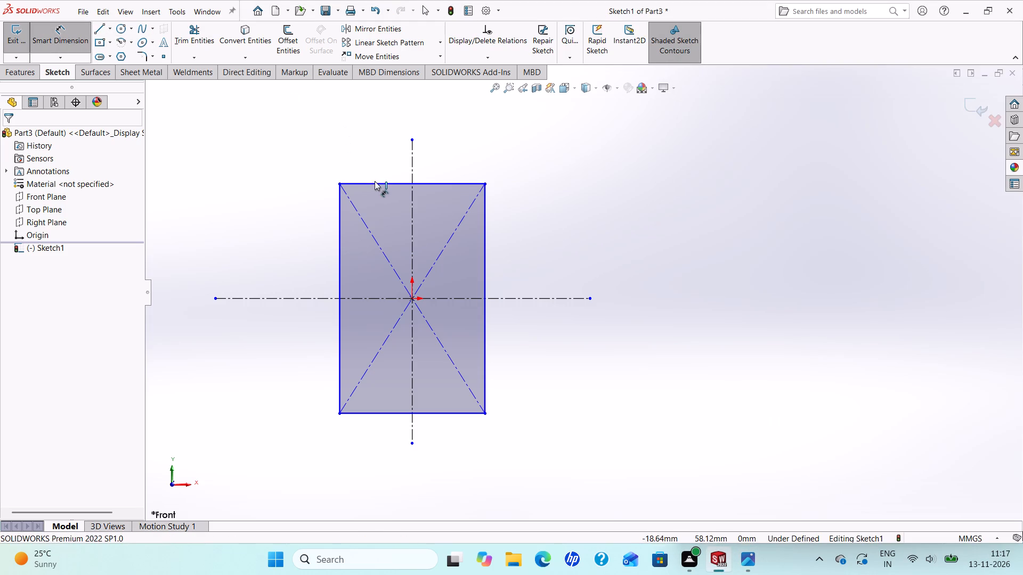
pyautogui.click(375, 182)
pyautogui.click(378, 162)
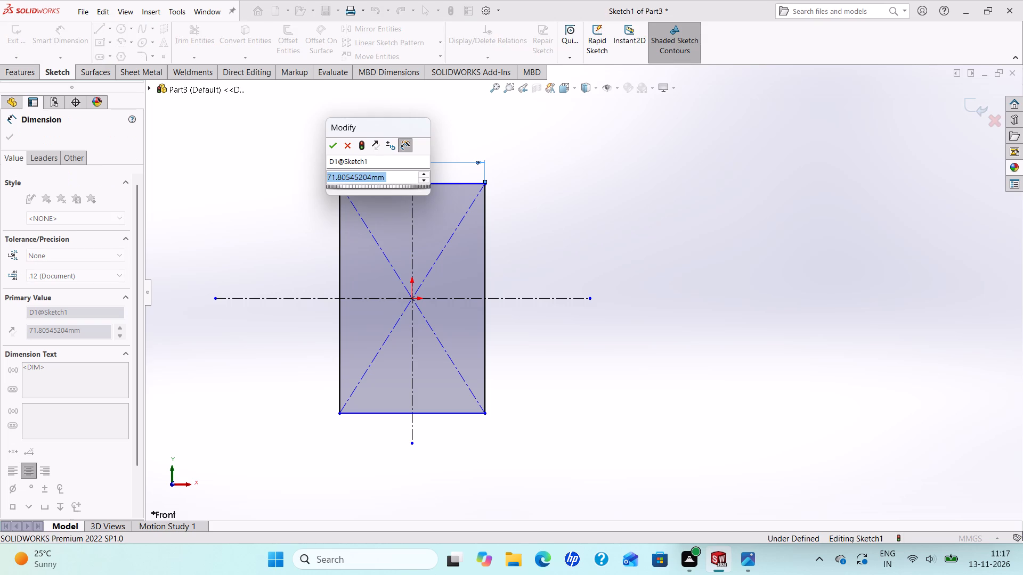
pyautogui.write('50')
pyautogui.press('Return')
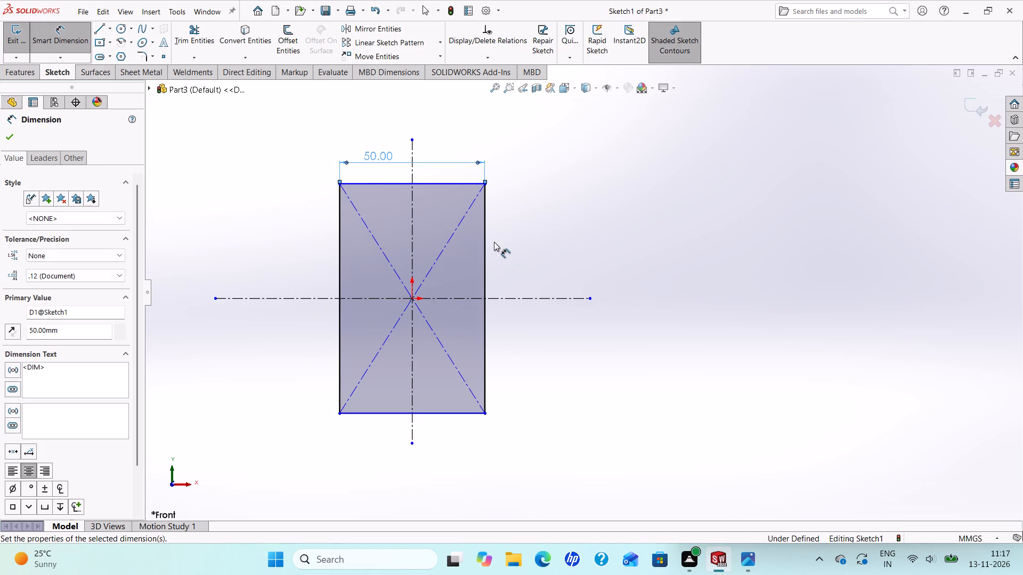
pyautogui.click(486, 236)
pyautogui.click(517, 240)
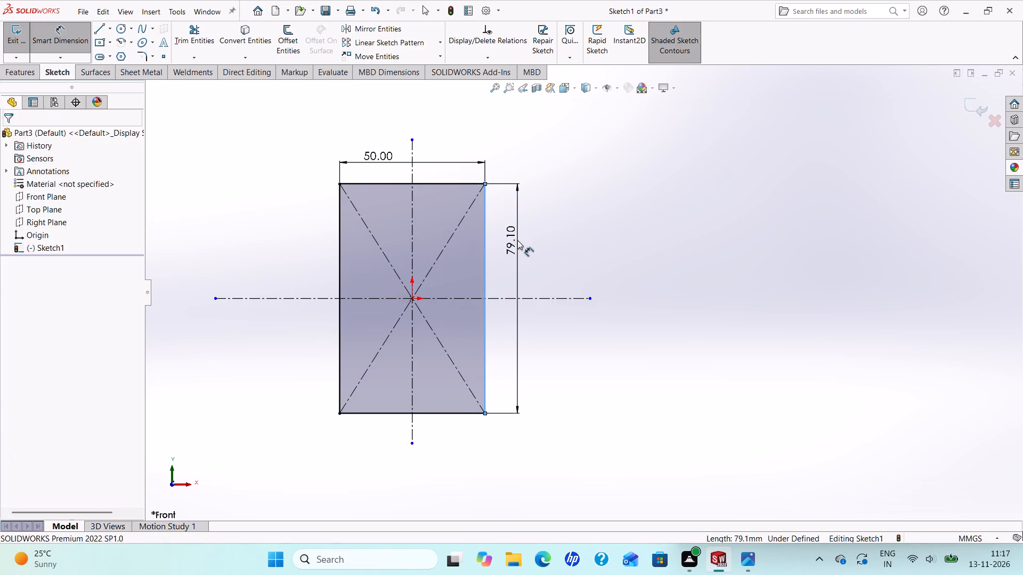
pyautogui.write('90')
pyautogui.press('Return')
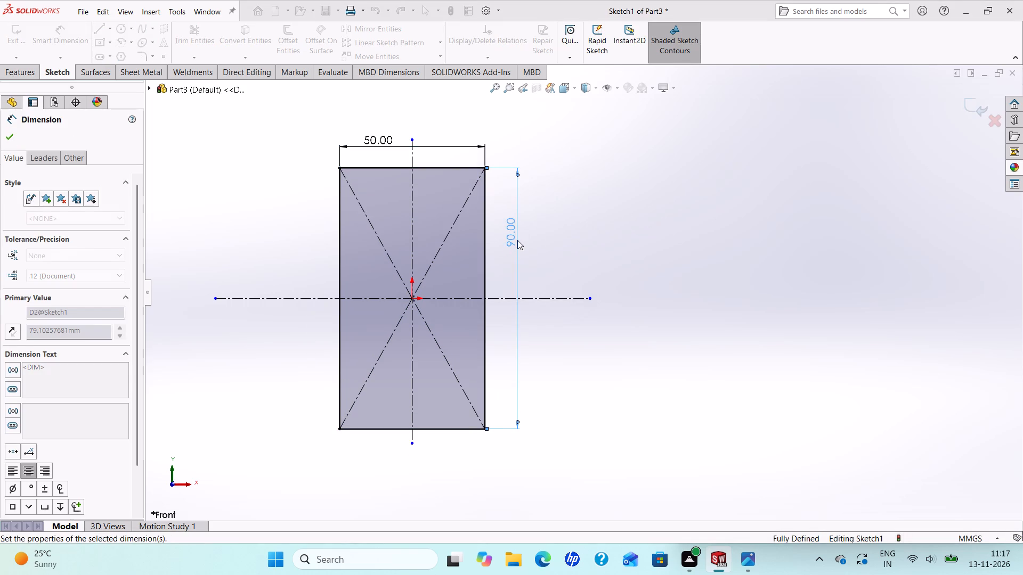
pyautogui.click(9, 139)
# Sketch a round-topped notch on the rectangle's bottom edge, right of center, with vertical sides about 16 mm long and a tangent arc of about 5 mm radius.
pyautogui.click(752, 556)
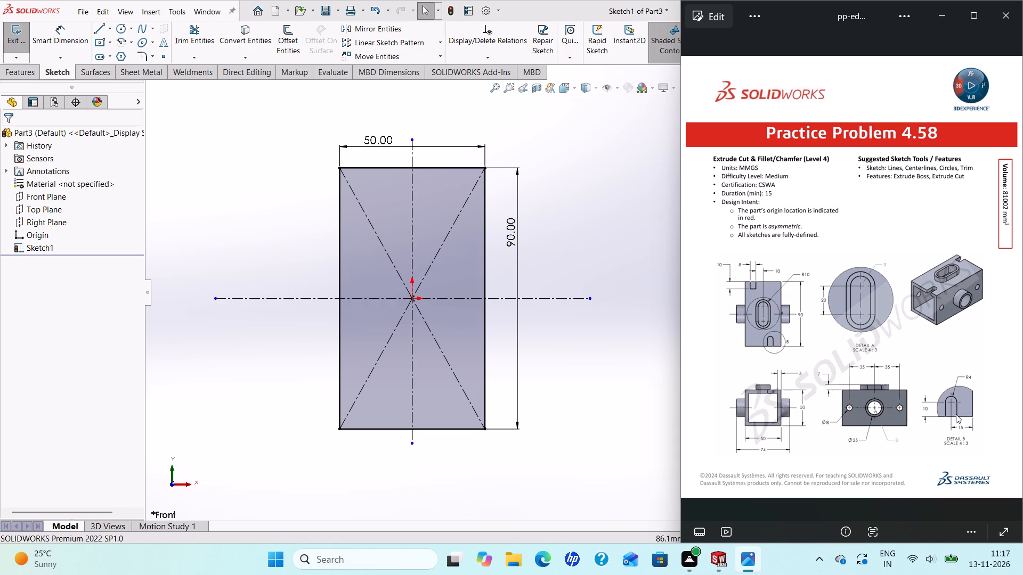
pyautogui.scroll(2, 955, 413)
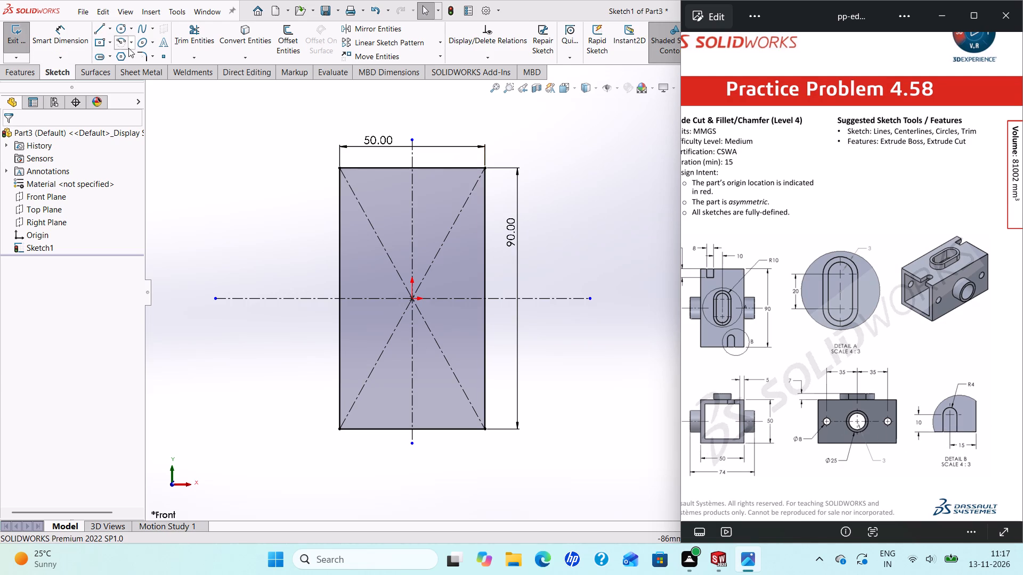
pyautogui.click(100, 27)
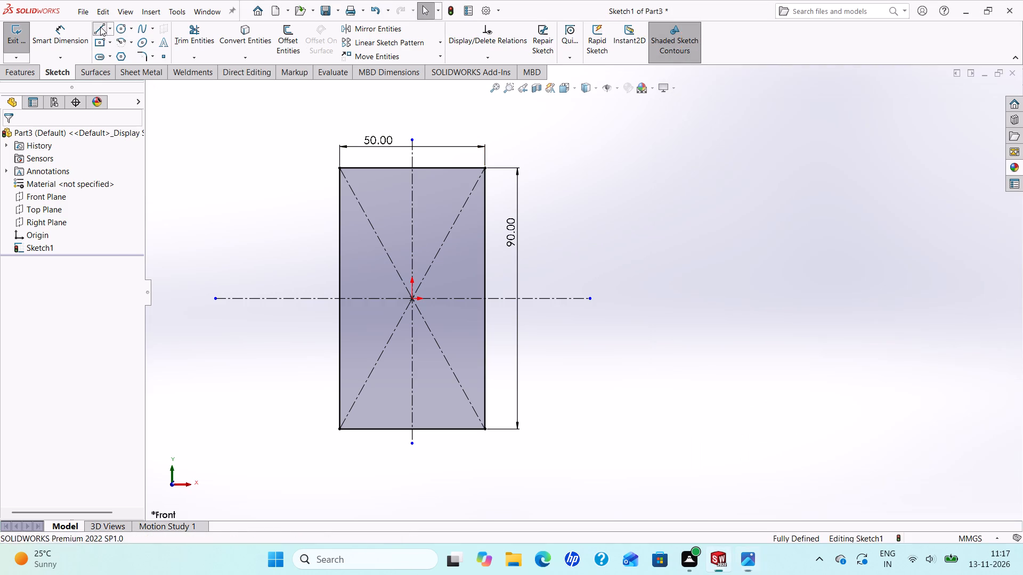
pyautogui.click(453, 428)
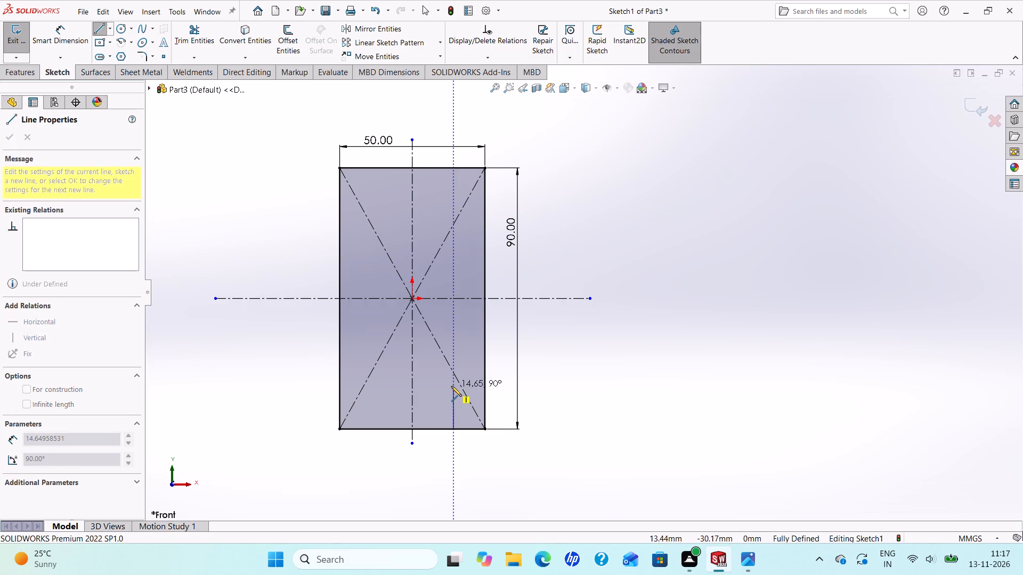
pyautogui.click(452, 383)
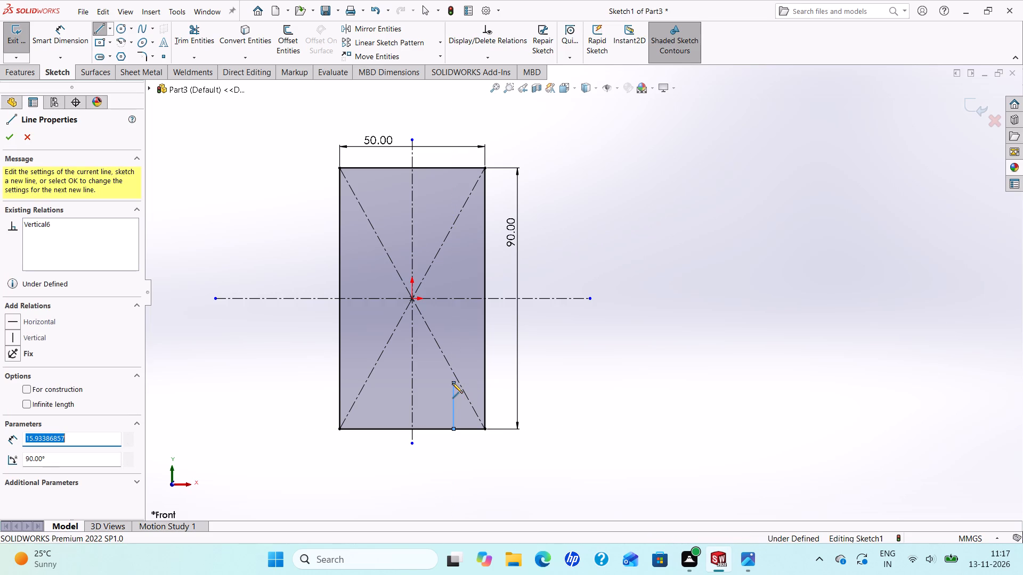
pyautogui.click(425, 383)
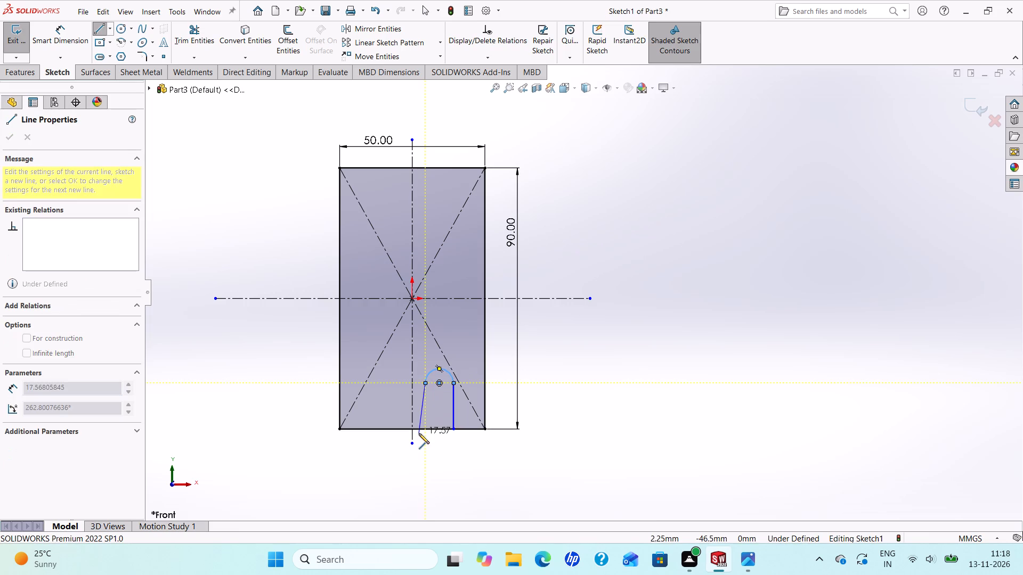
pyautogui.click(424, 428)
pyautogui.rightClick(424, 428)
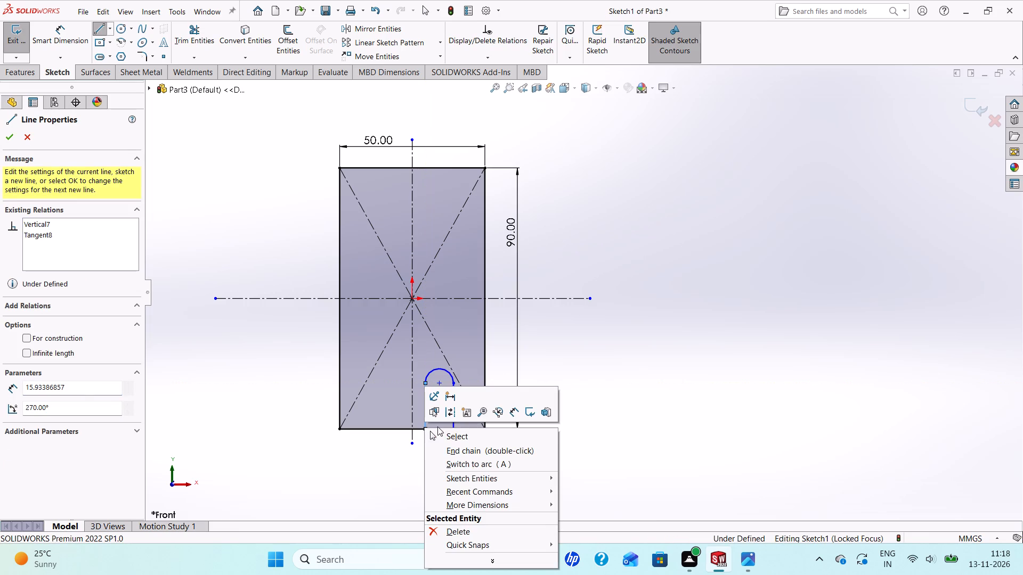
pyautogui.click(444, 436)
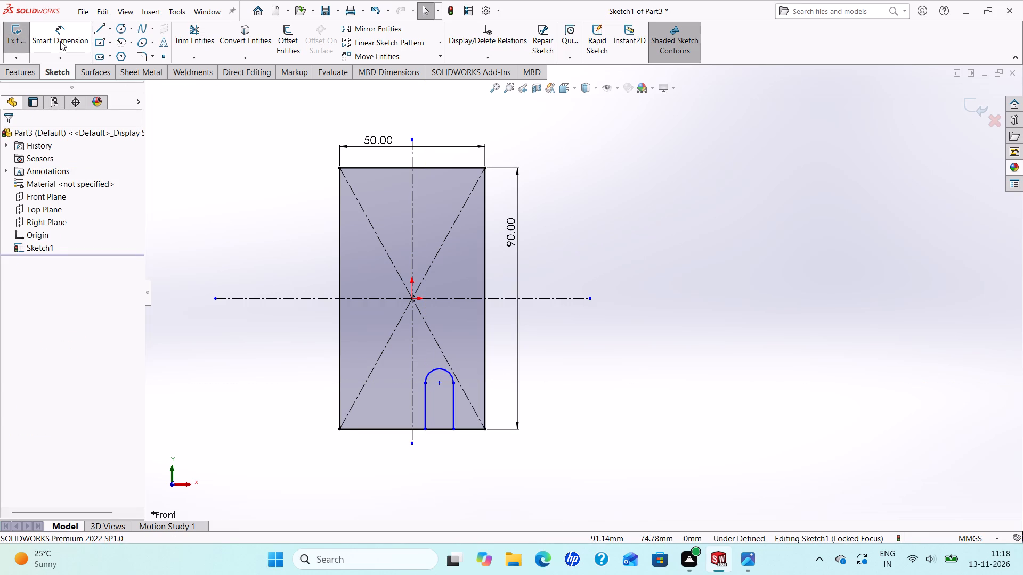
# Dimension the notch's arc center 10 mm from the rectangle's bottom edge and 15 mm from its right edge.
pyautogui.click(61, 41)
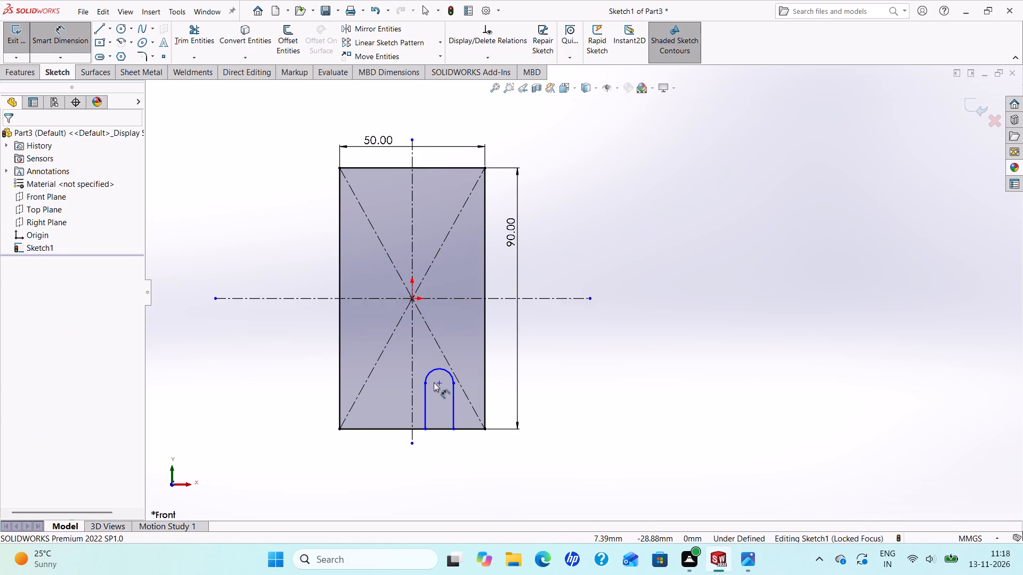
pyautogui.click(438, 383)
pyautogui.click(469, 431)
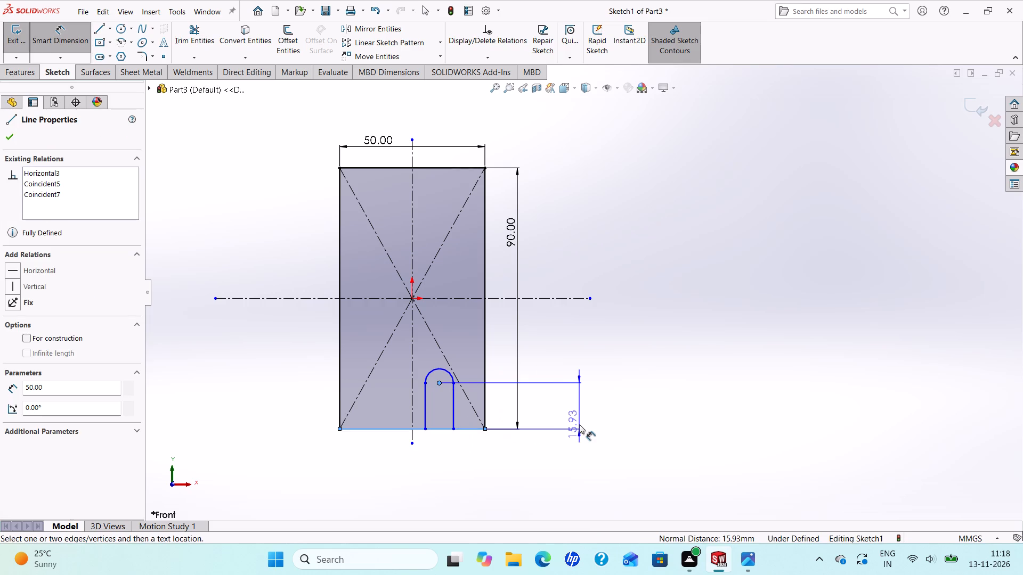
pyautogui.click(579, 424)
pyautogui.write('10')
pyautogui.press('Return')
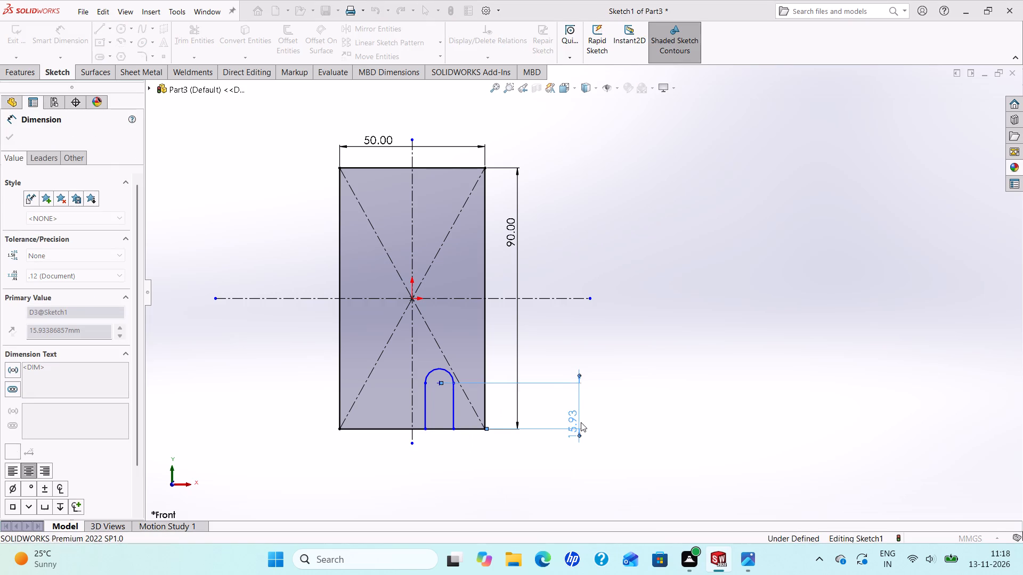
pyautogui.click(756, 565)
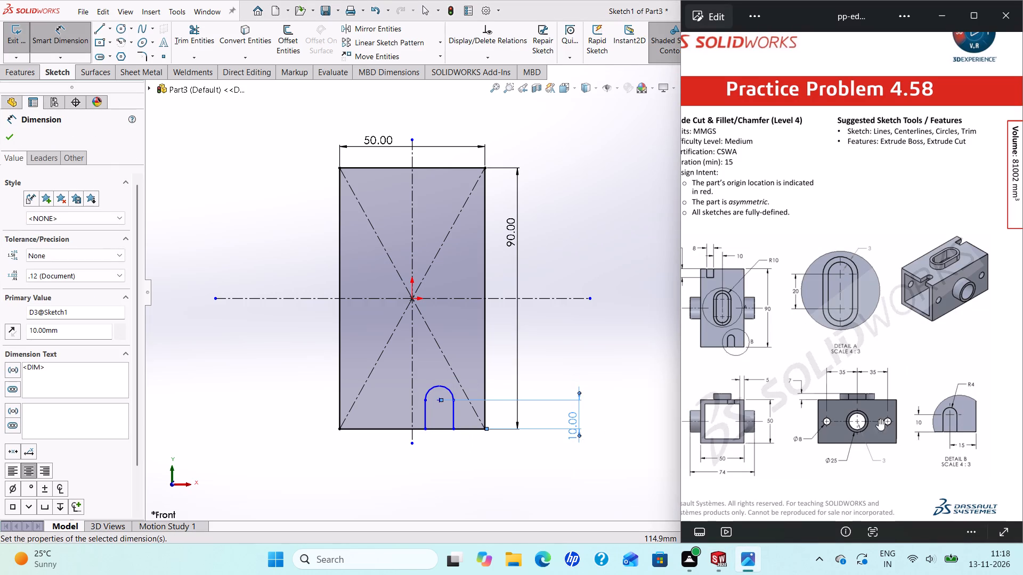
pyautogui.click(438, 399)
pyautogui.click(485, 411)
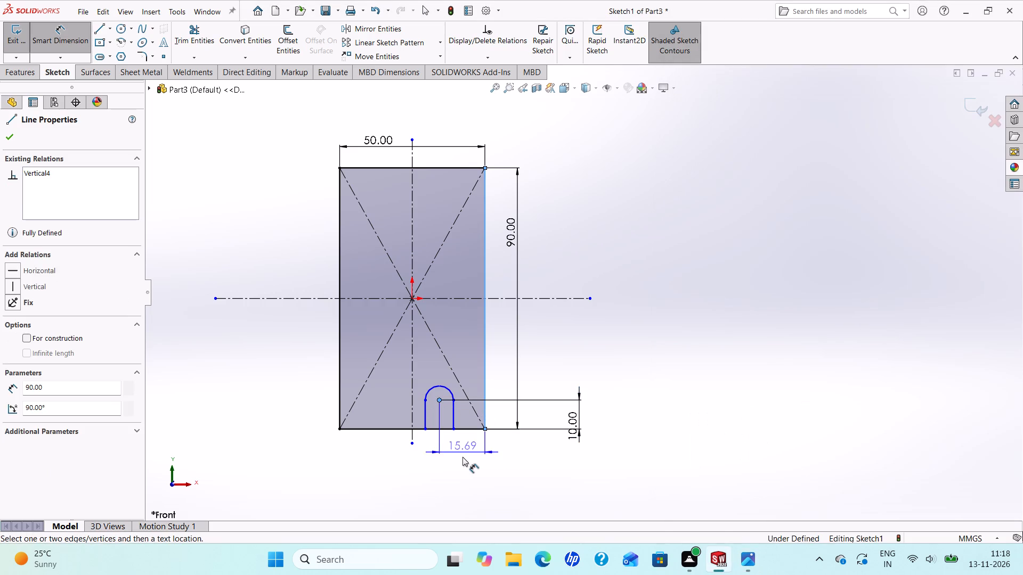
pyautogui.click(463, 461)
pyautogui.write('15')
pyautogui.press('Return')
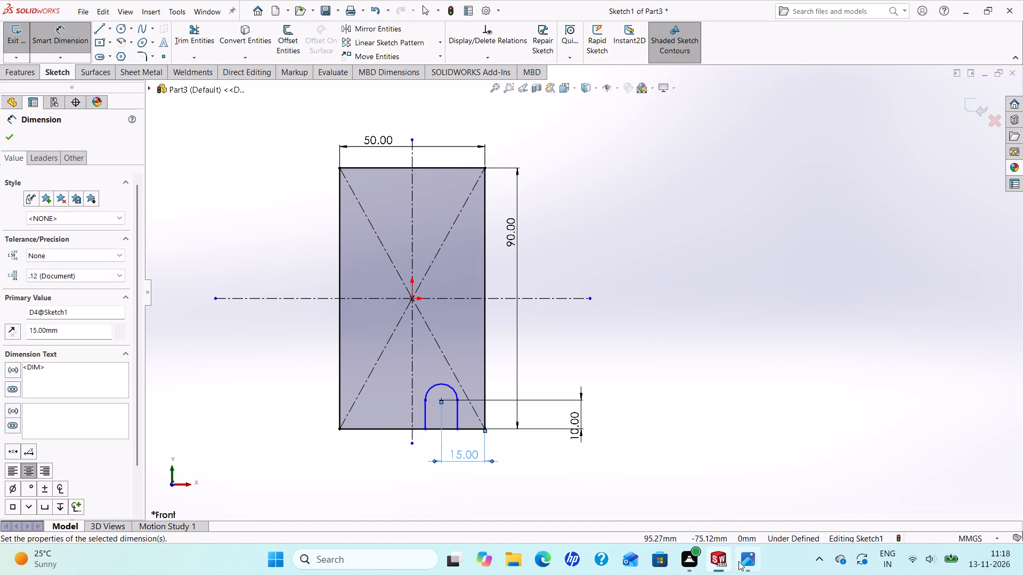
# Dimension the notch's arc with a radius of 4 mm.
pyautogui.click(754, 559)
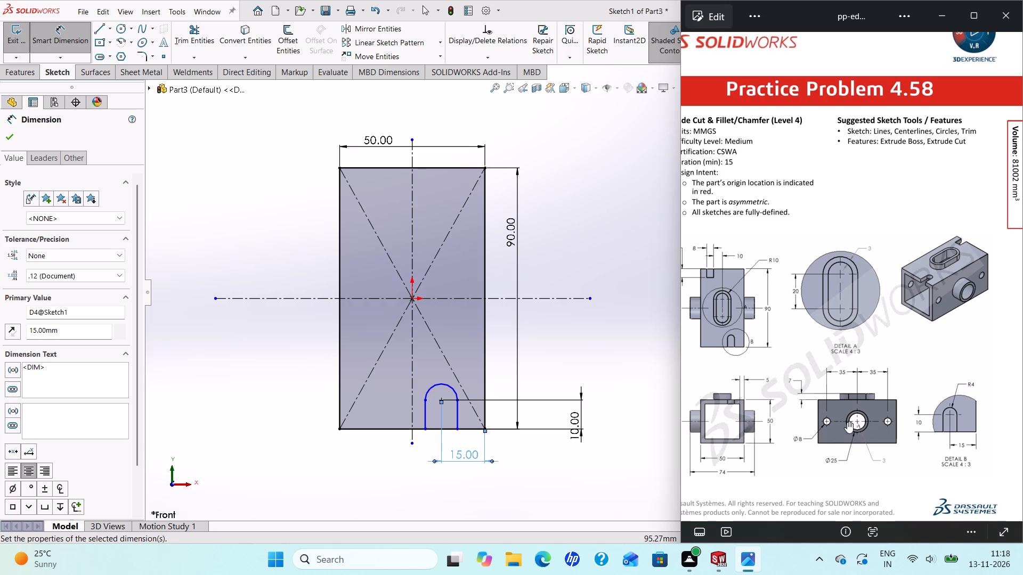
pyautogui.click(449, 387)
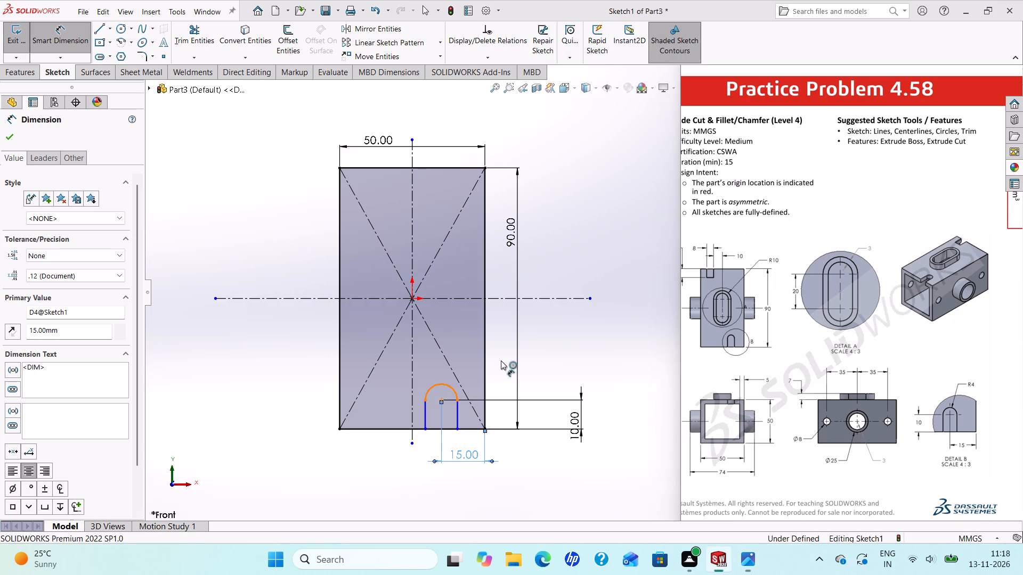
pyautogui.click(582, 336)
pyautogui.press('4')
pyautogui.press('Return')
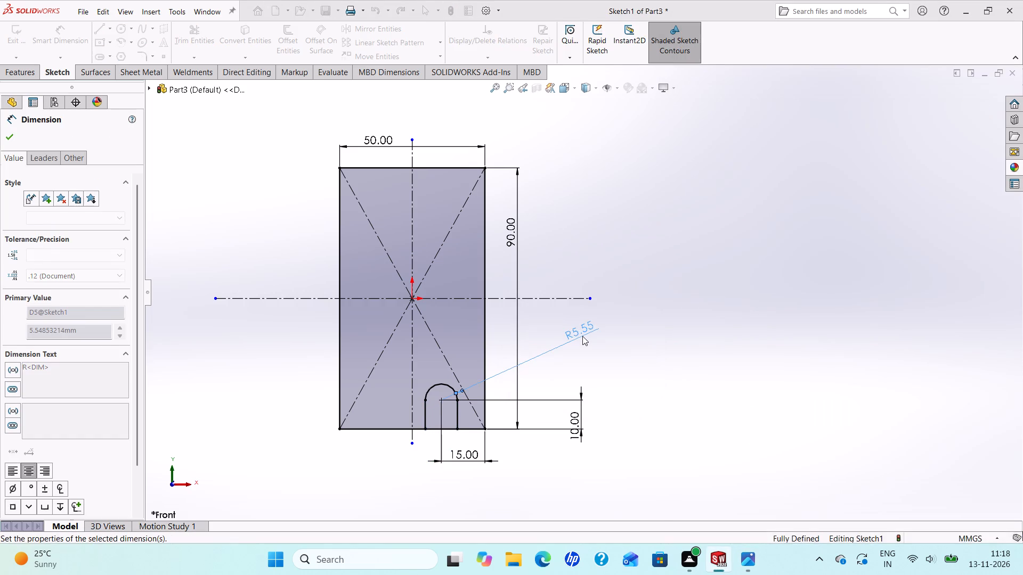
pyautogui.click(9, 134)
# Sketch a vertical centerpoint straight slot on the origin, about 44 mm between arc centers and 20 mm wide.
pyautogui.click(746, 561)
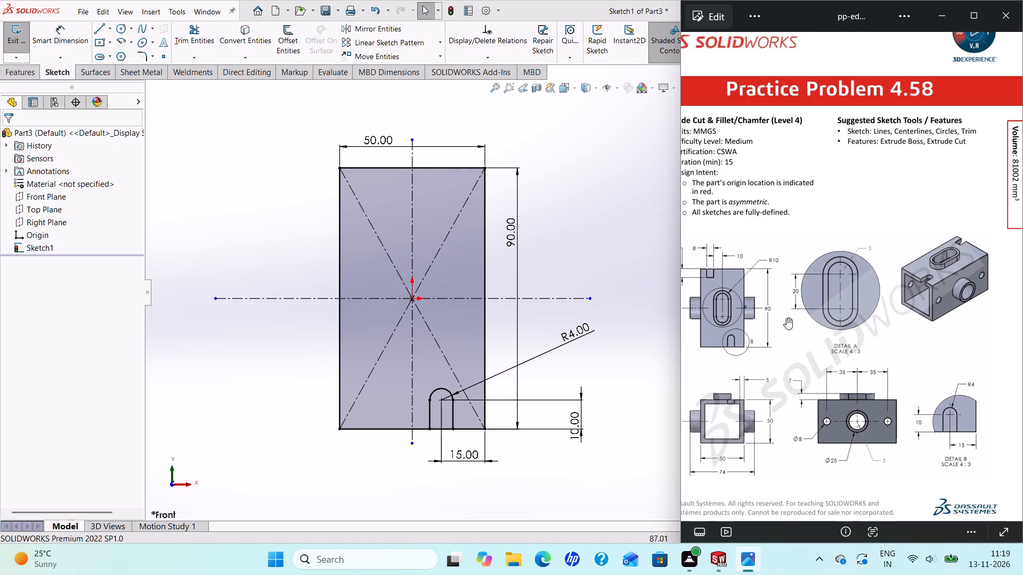
pyautogui.scroll(-1, 691, 285)
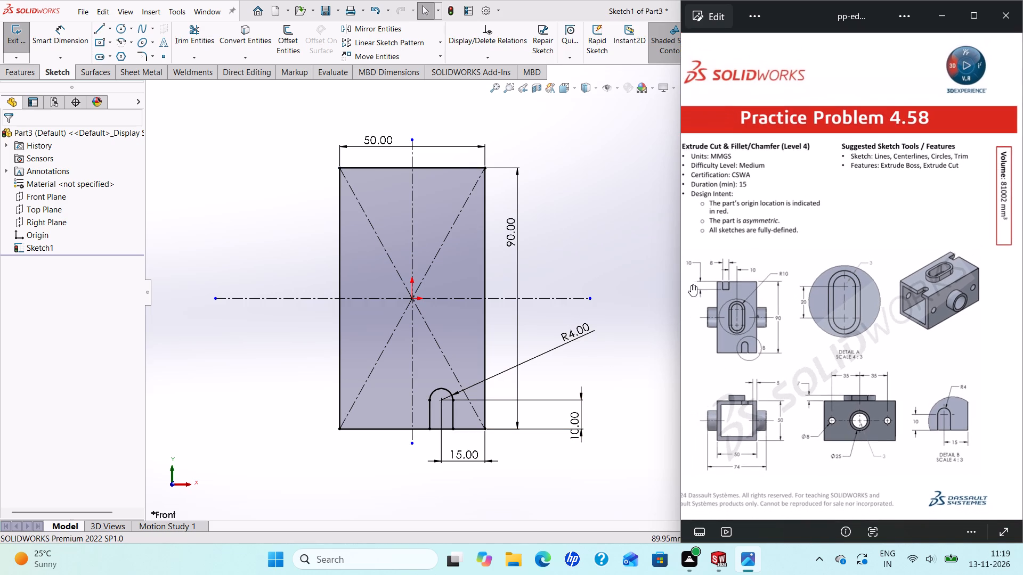
pyautogui.scroll(1, 701, 288)
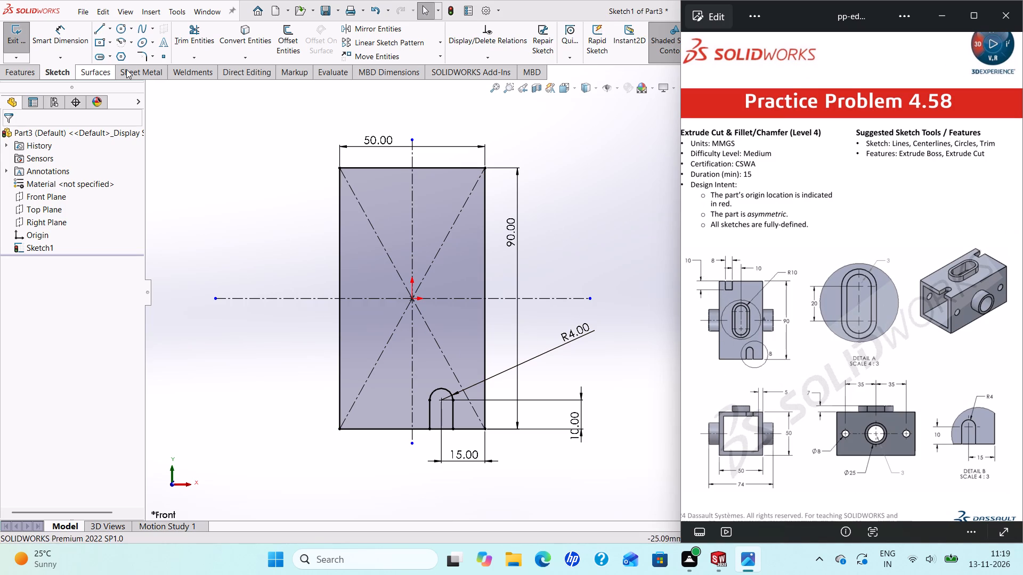
pyautogui.click(107, 57)
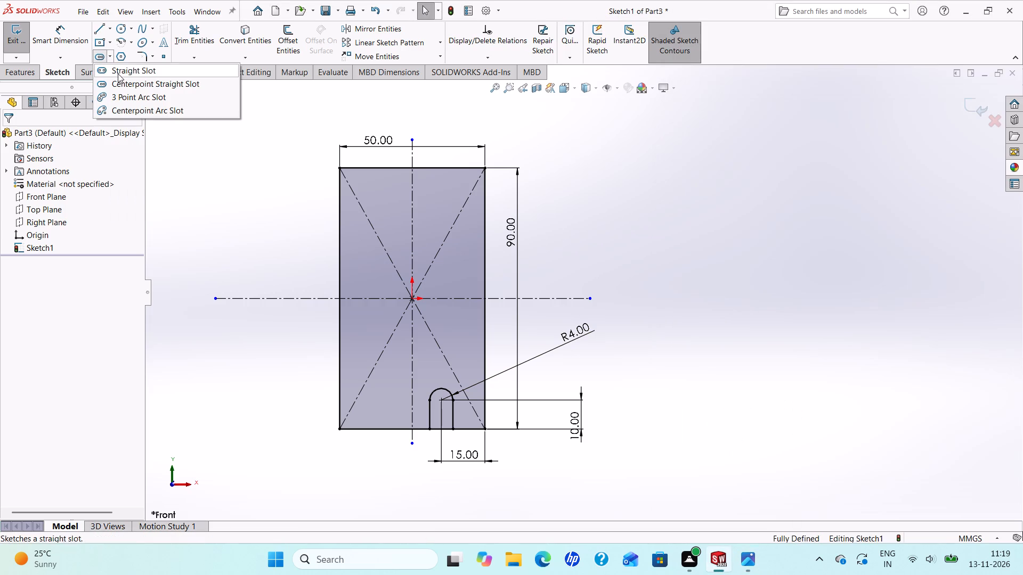
pyautogui.click(127, 86)
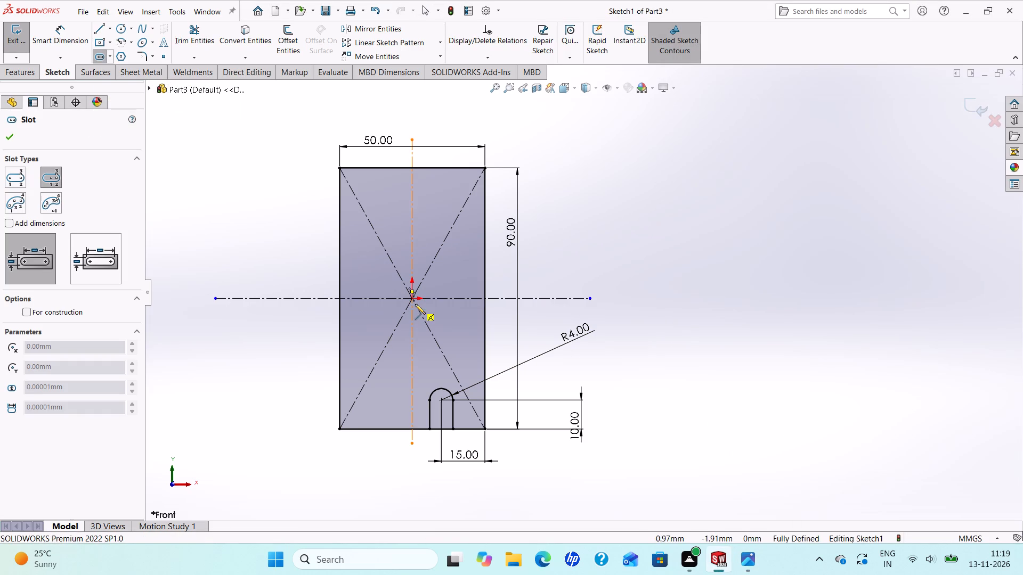
pyautogui.click(412, 300)
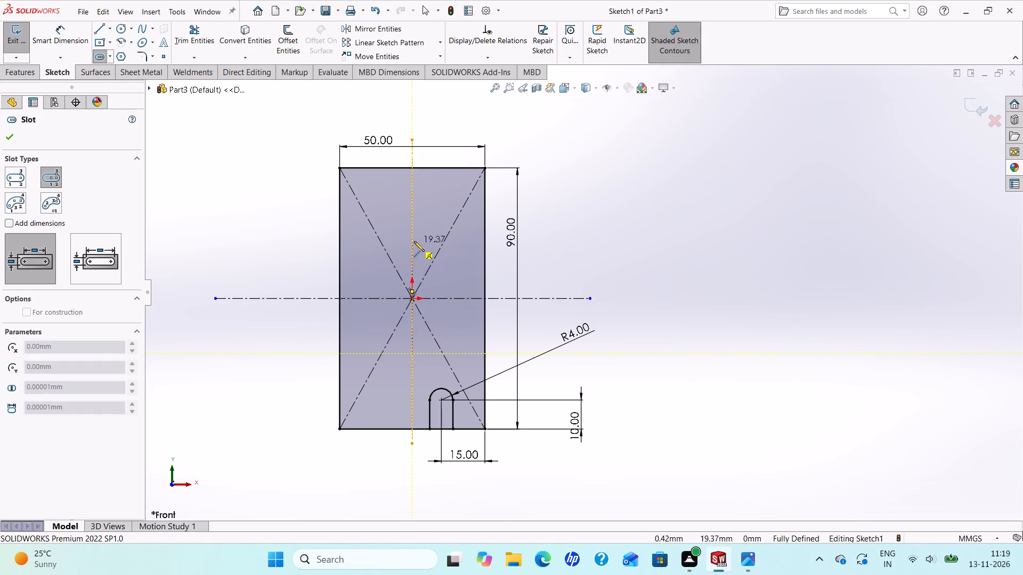
pyautogui.click(415, 235)
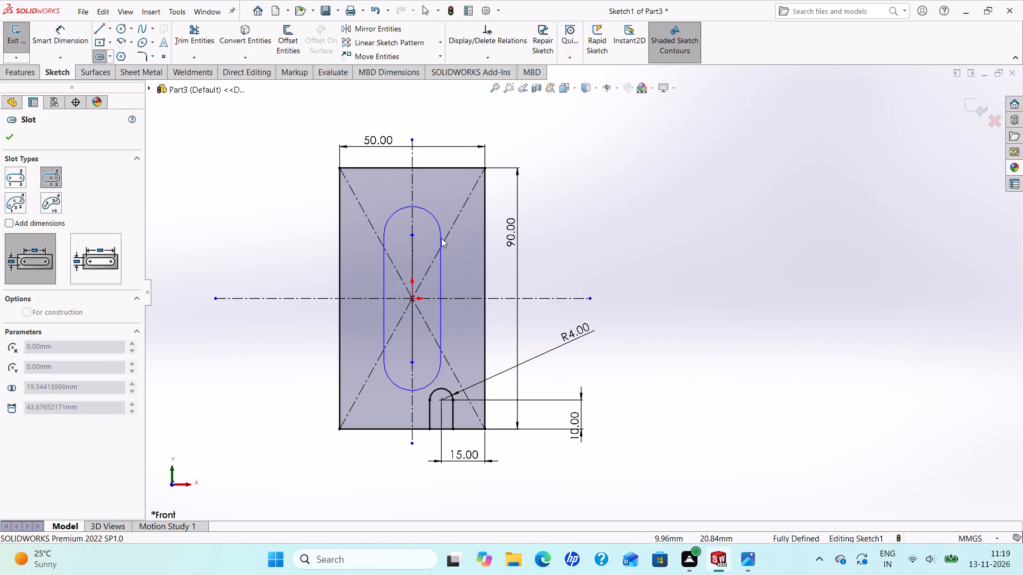
pyautogui.click(441, 238)
pyautogui.rightClick(441, 238)
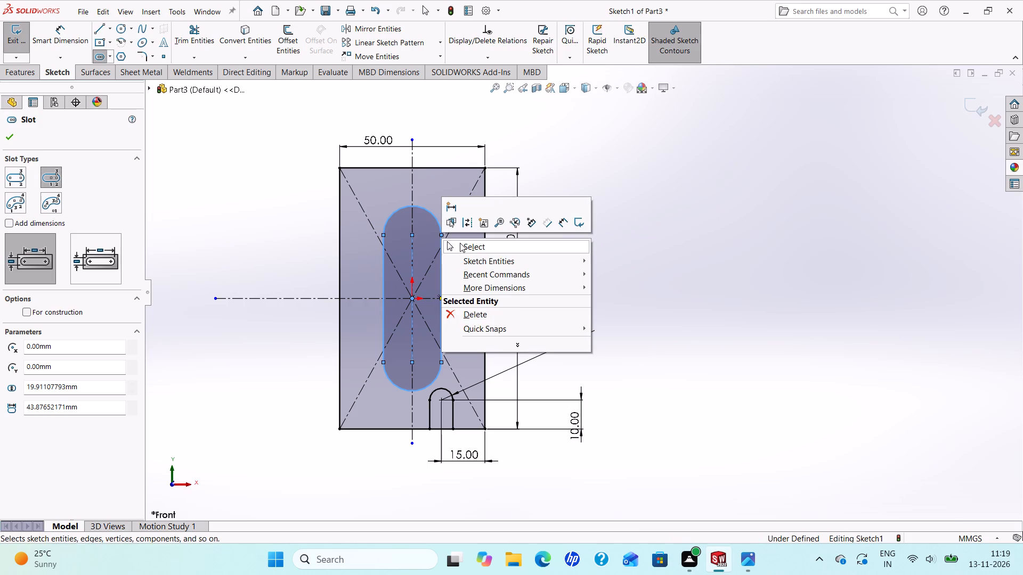
pyautogui.click(460, 243)
# Dimension the upper end arc of the central slot with a radius of 10 mm.
pyautogui.click(71, 40)
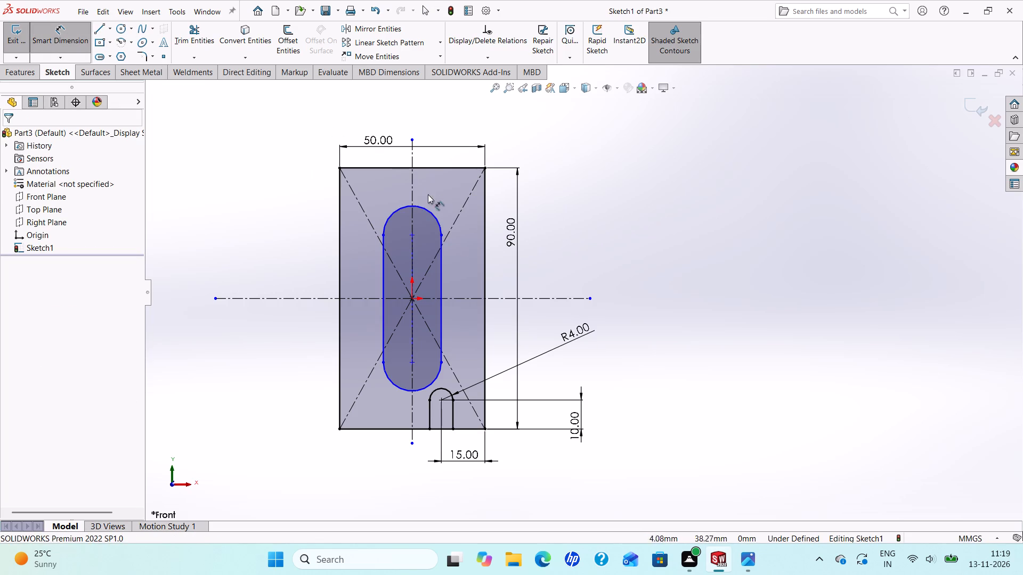
pyautogui.click(426, 211)
pyautogui.click(602, 161)
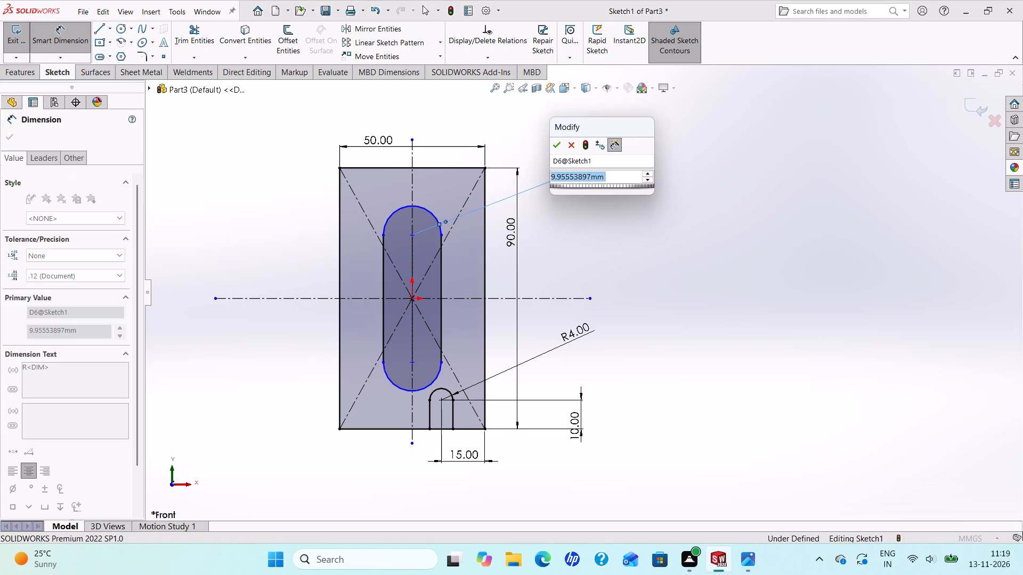
pyautogui.write('10')
pyautogui.press('Return')
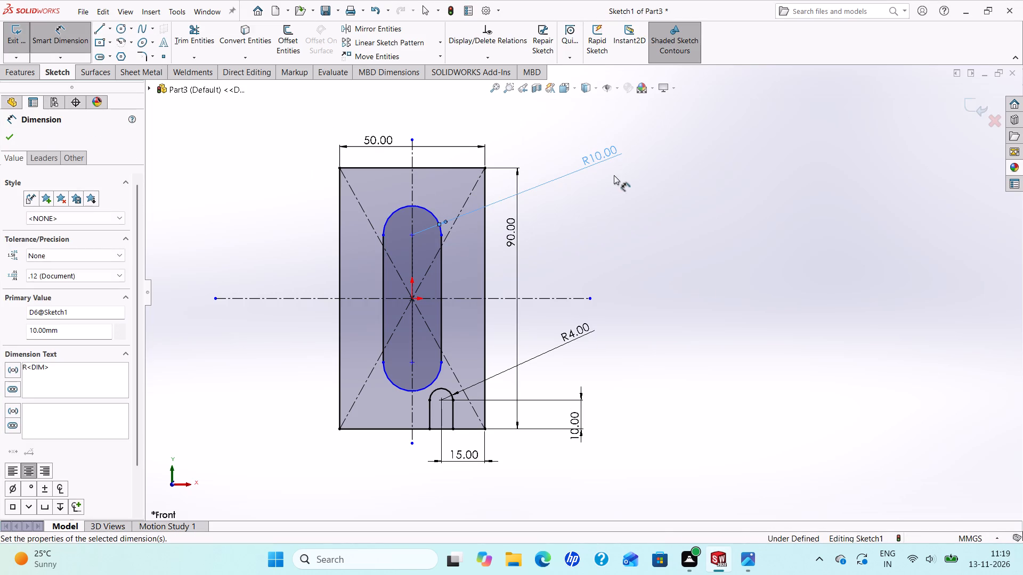
# Dimension the straight side of the central slot with a length of 20 mm, as given in the reference drawing.
pyautogui.click(745, 563)
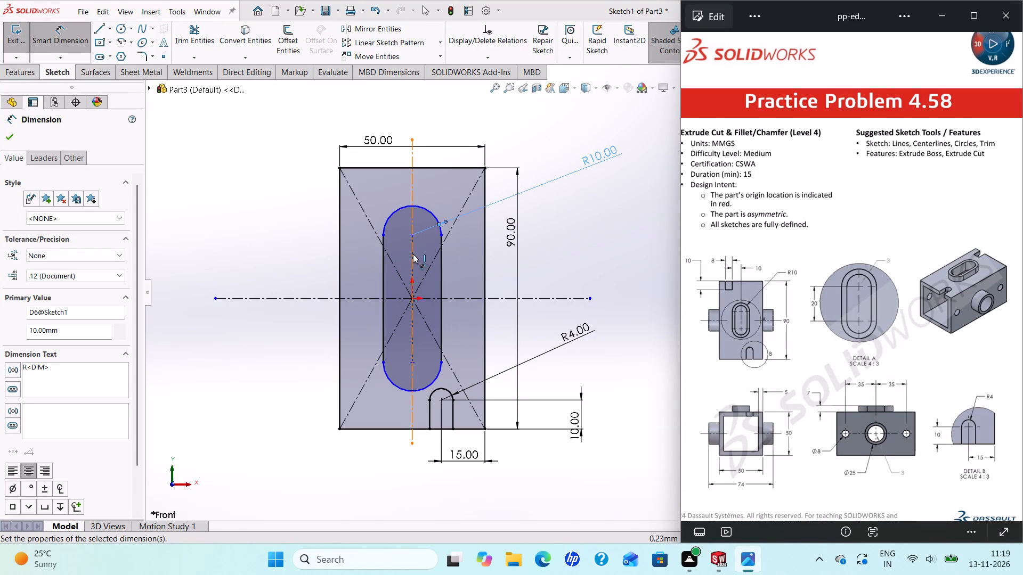
pyautogui.click(444, 284)
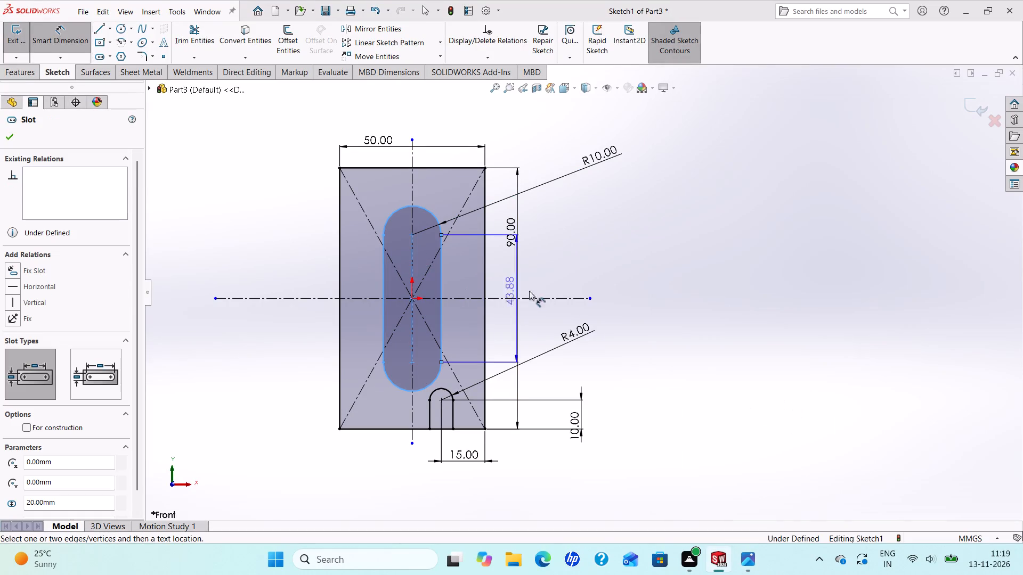
pyautogui.click(573, 285)
pyautogui.write('20')
pyautogui.press('Return')
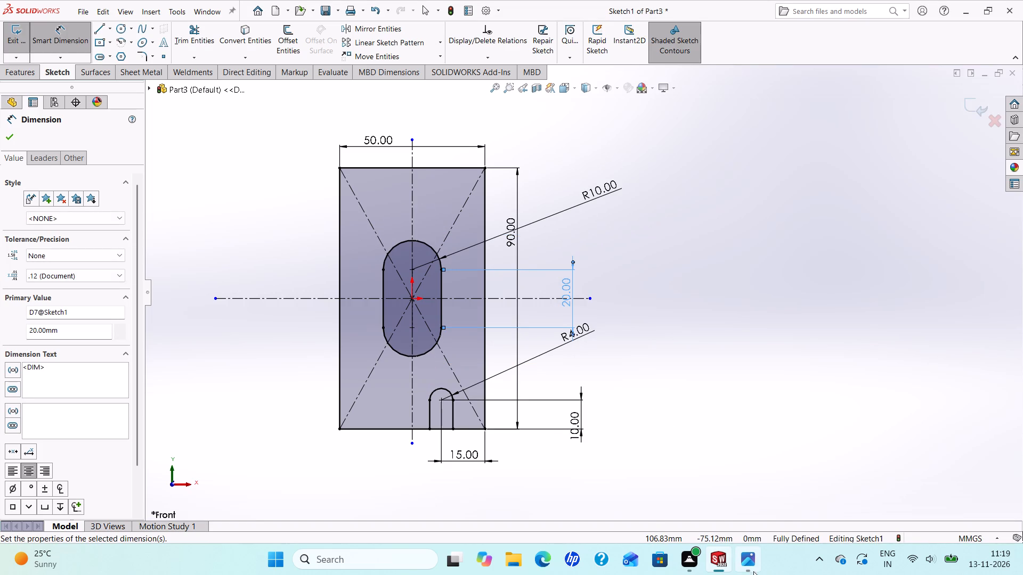
pyautogui.click(750, 557)
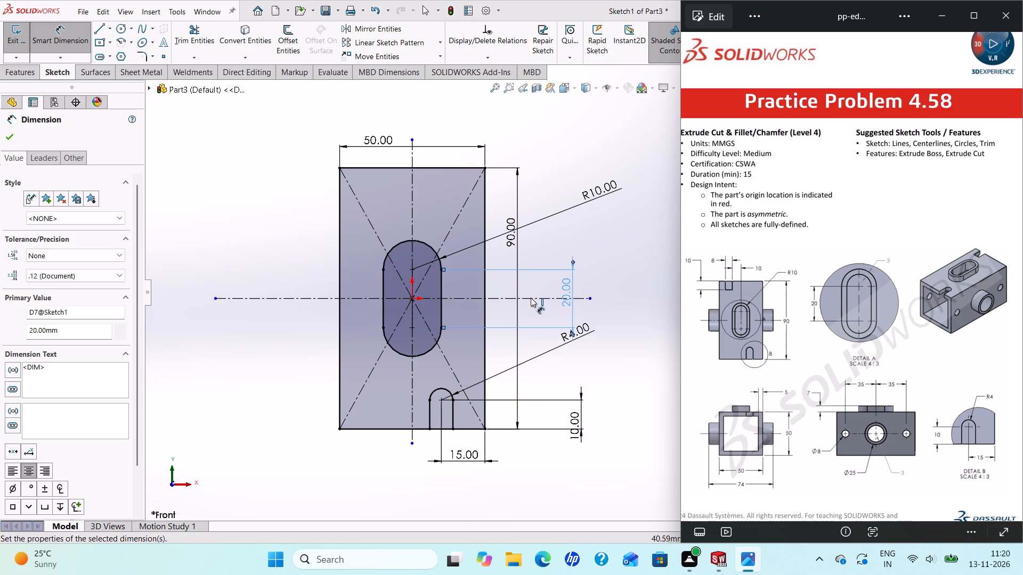
pyautogui.click(9, 133)
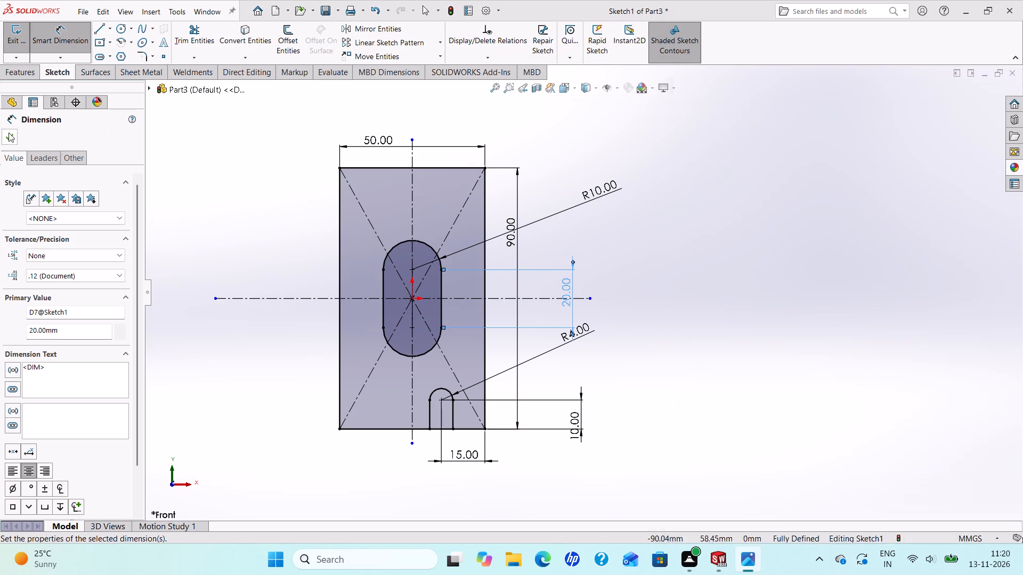
# Offset the central slot's whole chain outward by 3 mm in one direction only, with the offset dimension added.
pyautogui.click(297, 34)
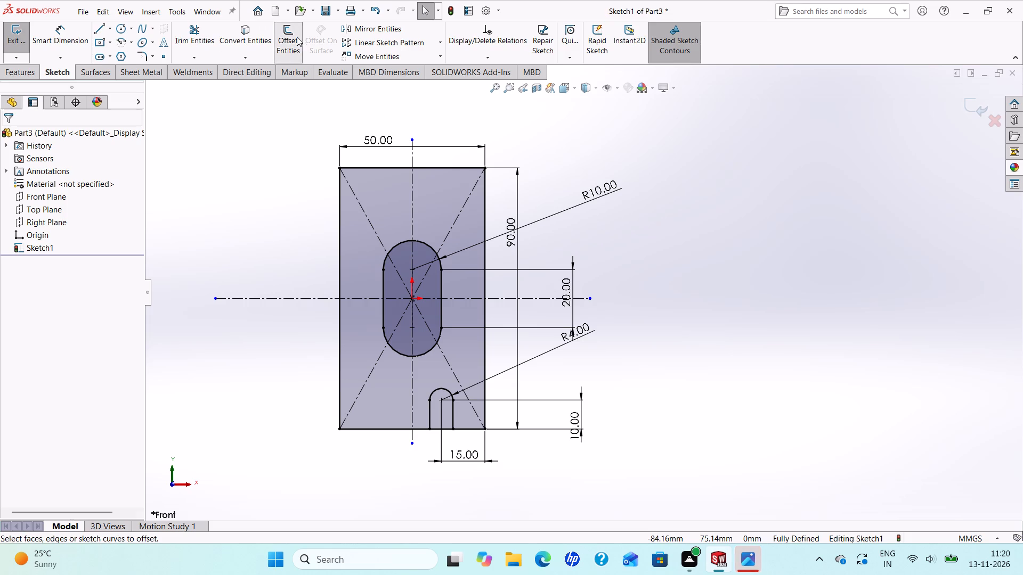
pyautogui.click(434, 286)
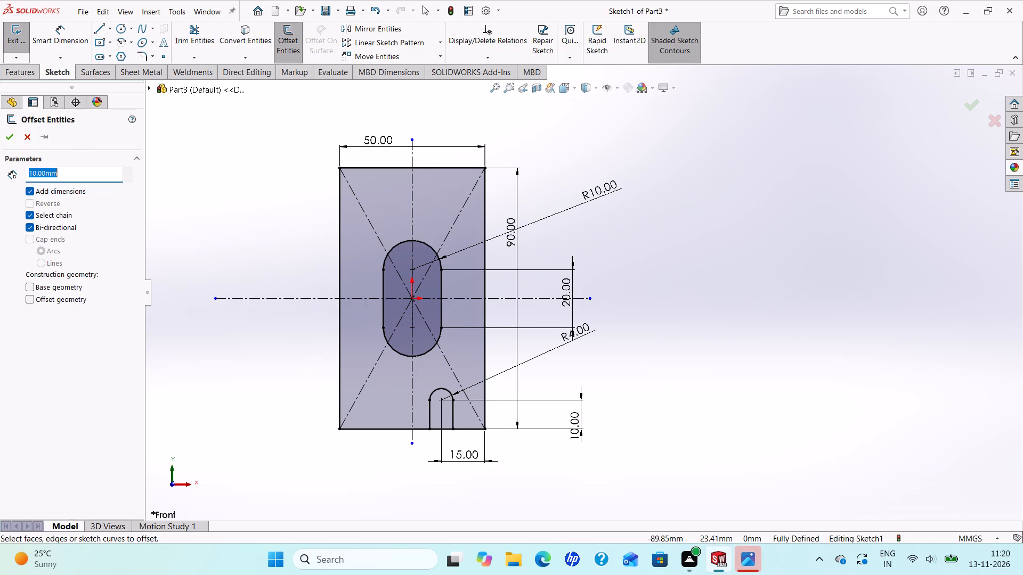
pyautogui.write('30')
pyautogui.press('Return')
pyautogui.press('3')
pyautogui.press('Return')
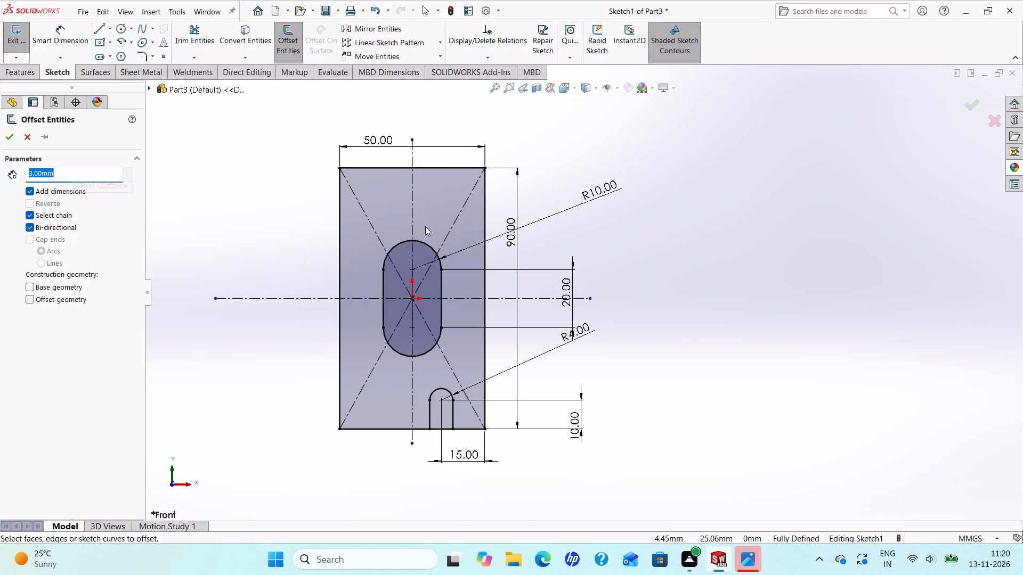
pyautogui.click(31, 216)
pyautogui.click(31, 216)
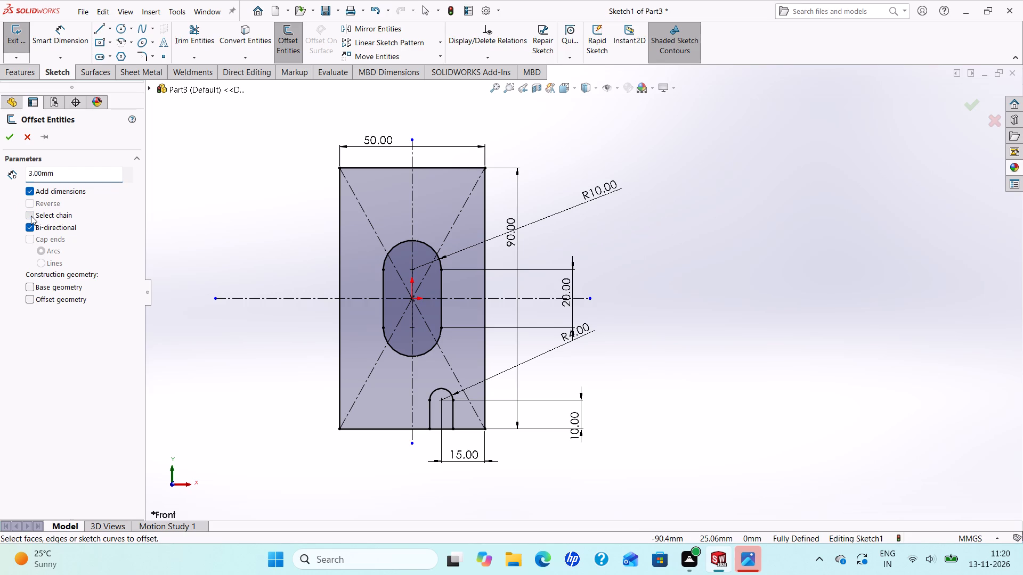
pyautogui.click(441, 291)
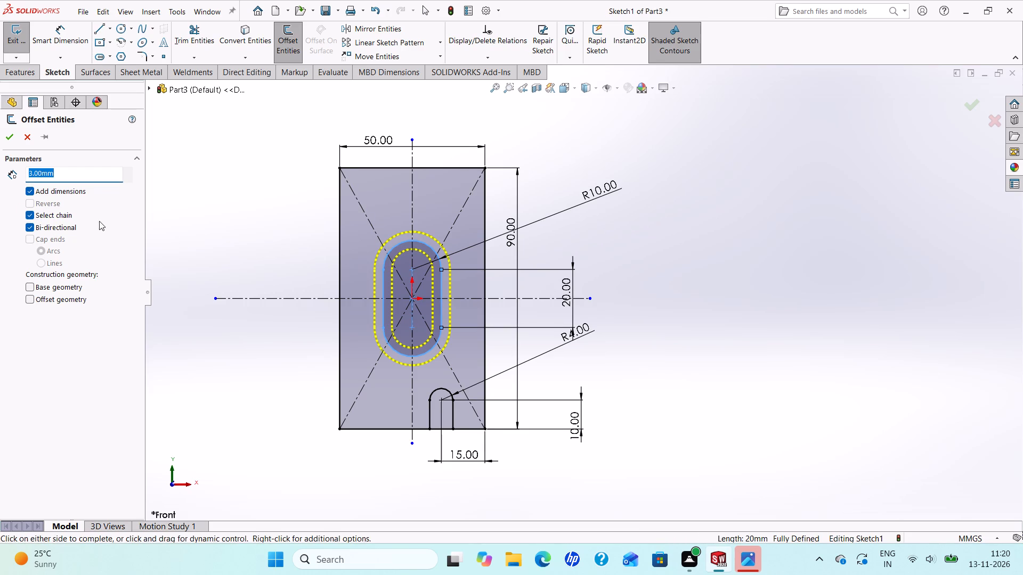
pyautogui.click(29, 227)
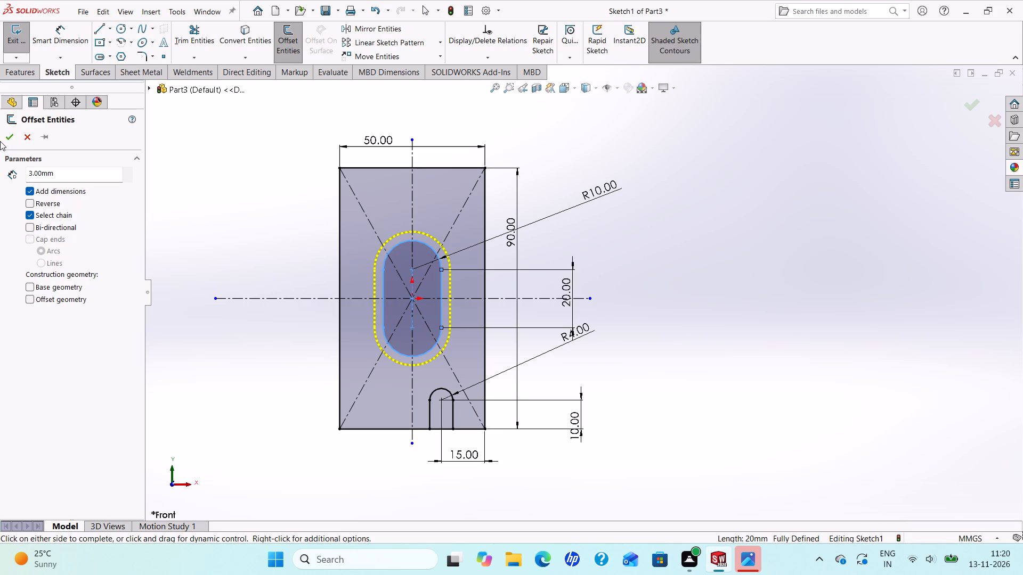
pyautogui.click(4, 137)
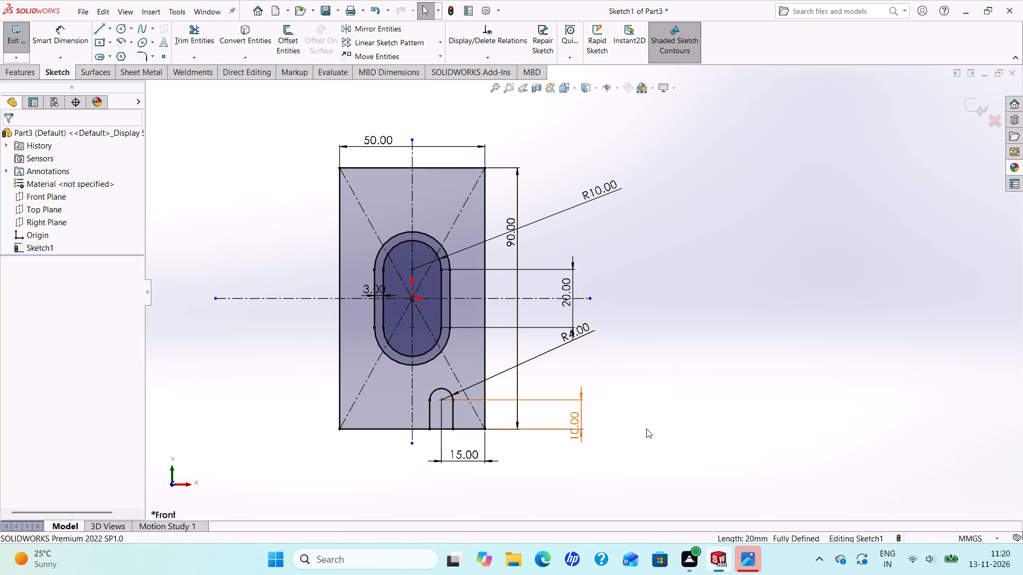
# Sketch a corner rectangle about 8 mm wide and 5 mm high, hanging from the outer rectangle's top edge near its left corner.
pyautogui.click(746, 554)
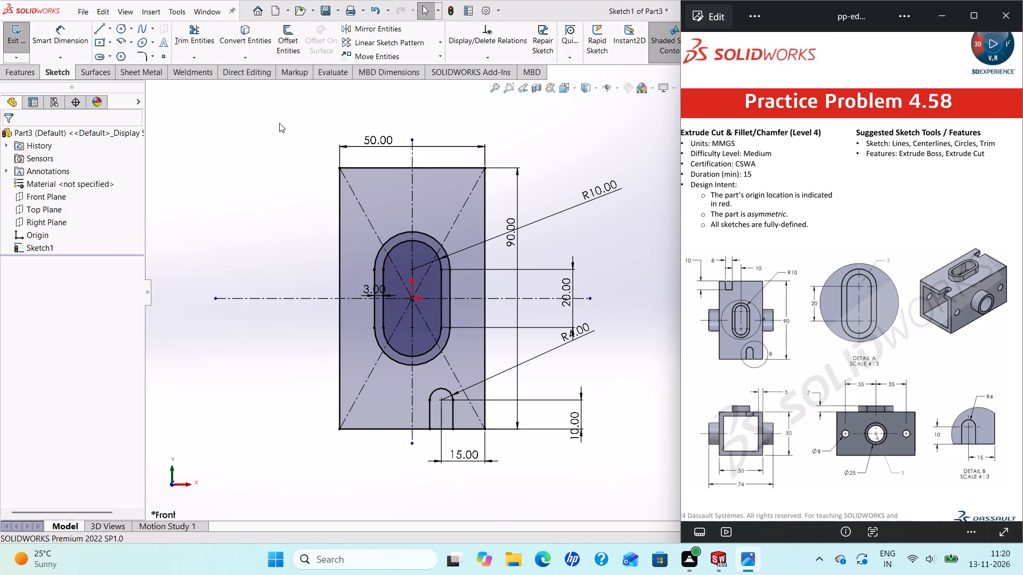
pyautogui.click(109, 44)
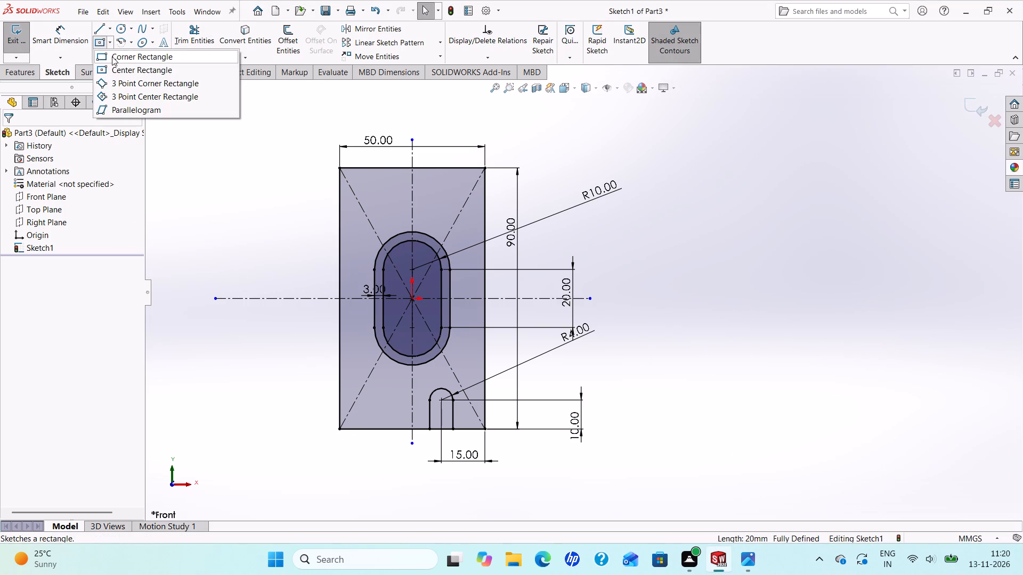
pyautogui.click(112, 56)
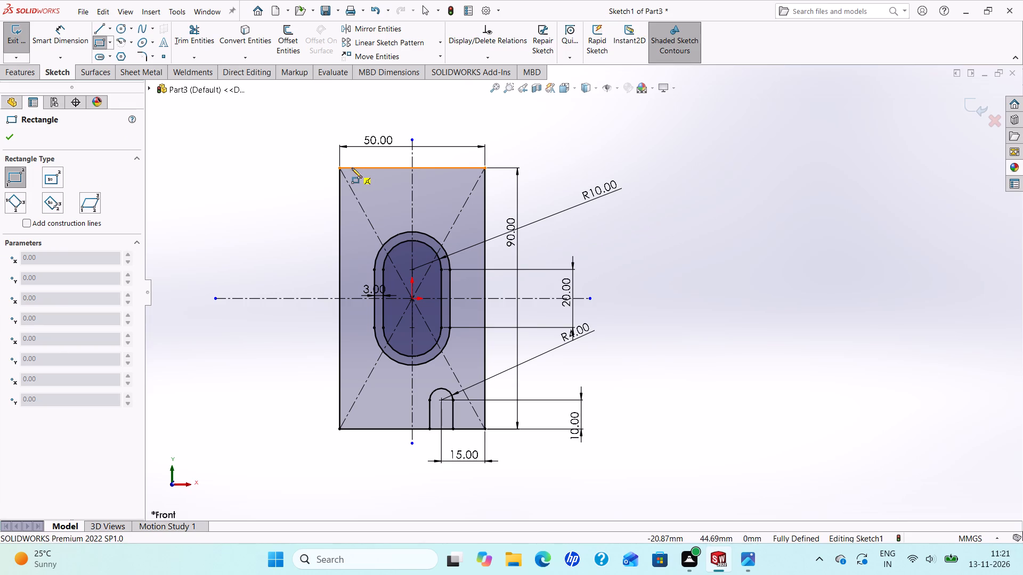
pyautogui.click(352, 168)
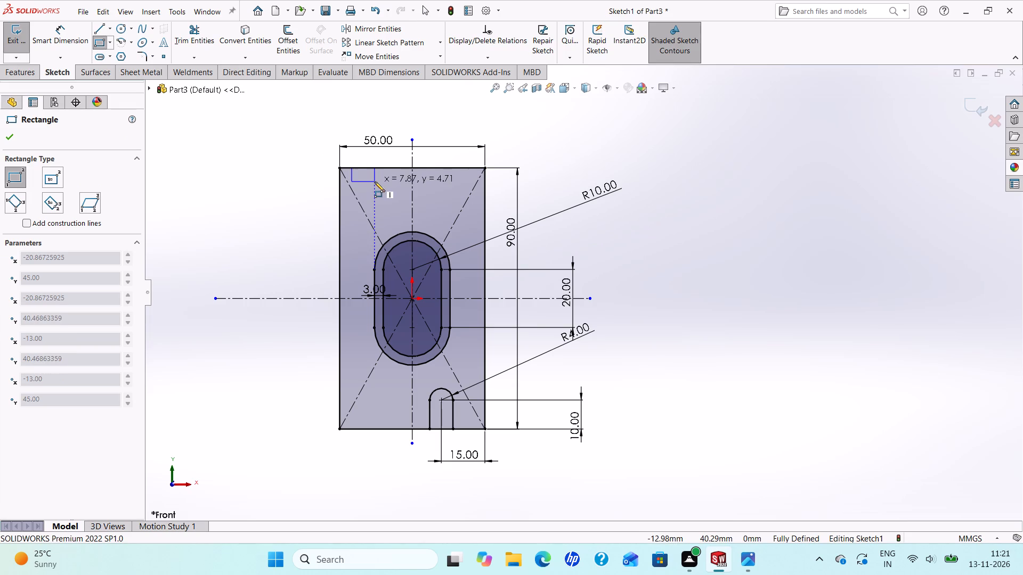
pyautogui.click(375, 182)
pyautogui.rightClick(375, 182)
pyautogui.click(387, 193)
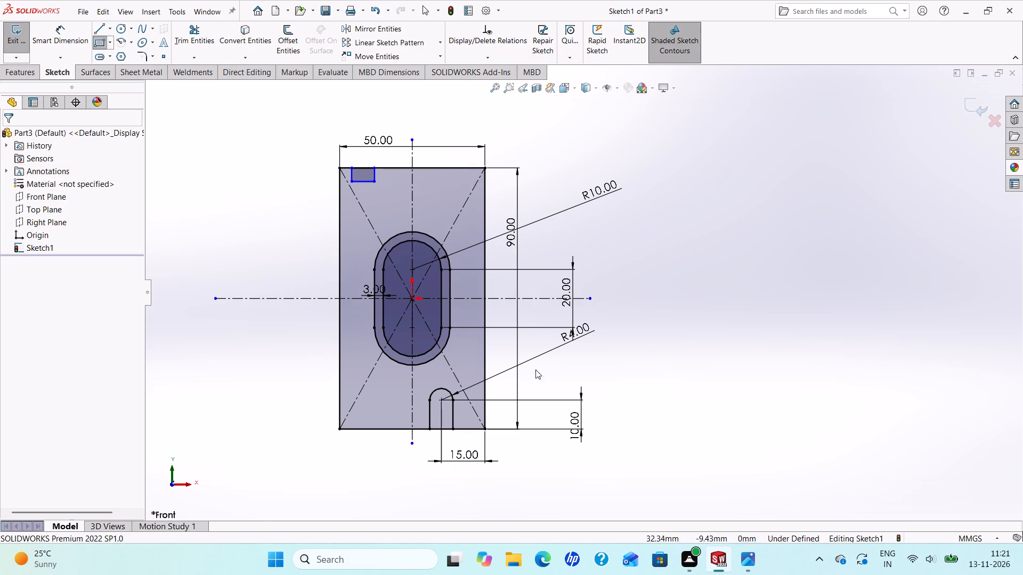
# Dimension the small rectangle's right side 10 mm horizontally from the origin.
pyautogui.click(750, 561)
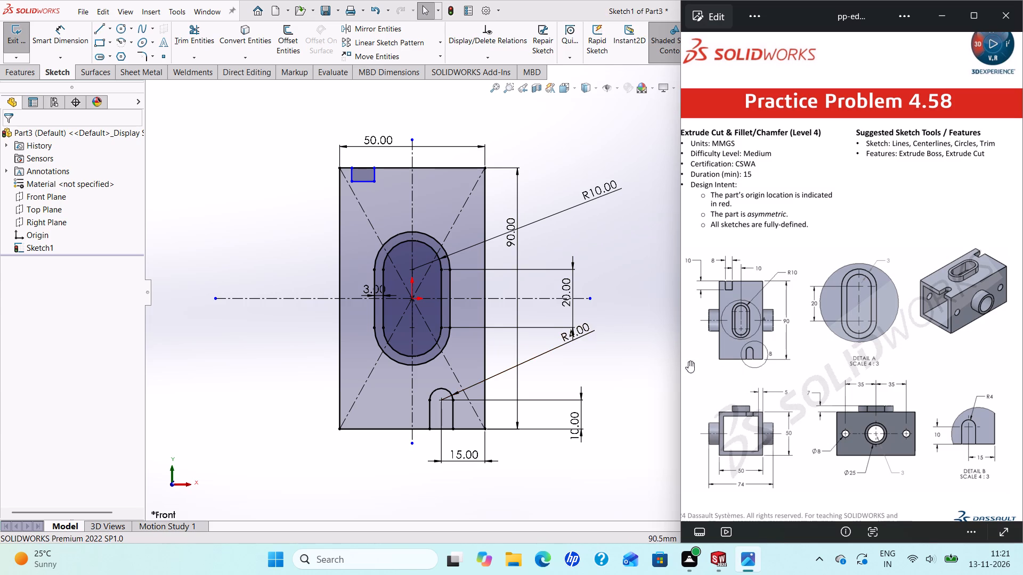
pyautogui.click(70, 42)
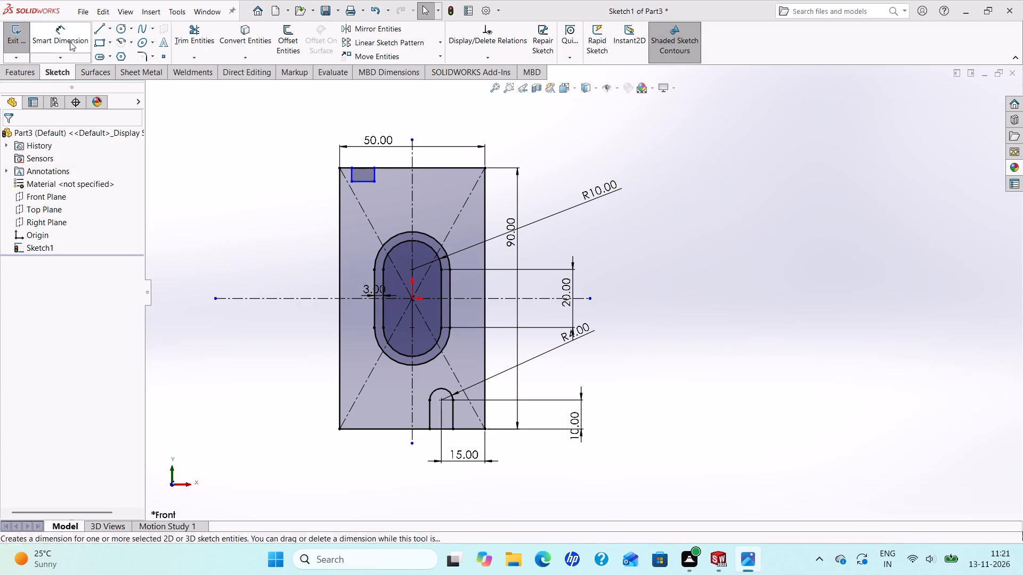
pyautogui.click(410, 299)
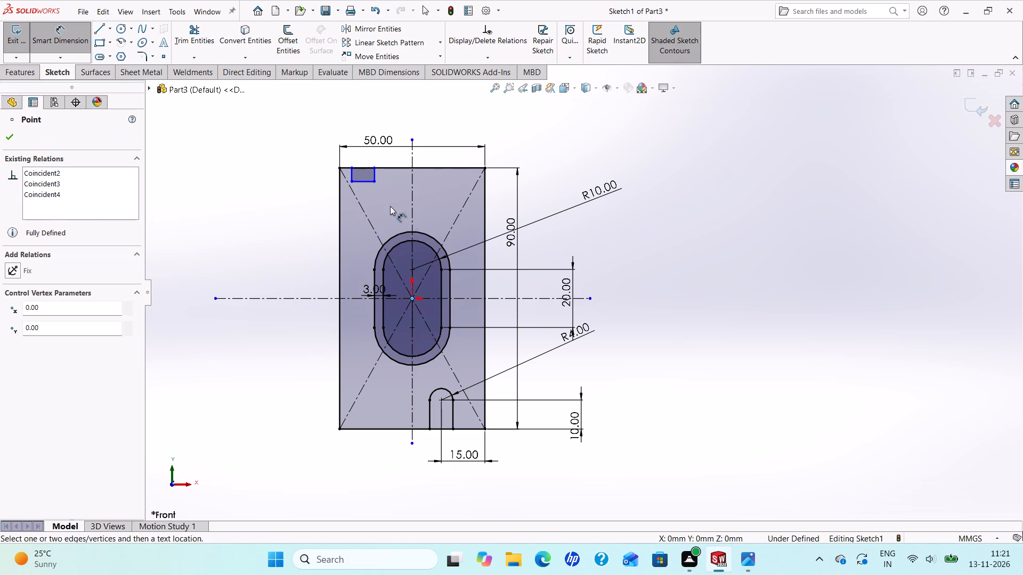
pyautogui.click(373, 174)
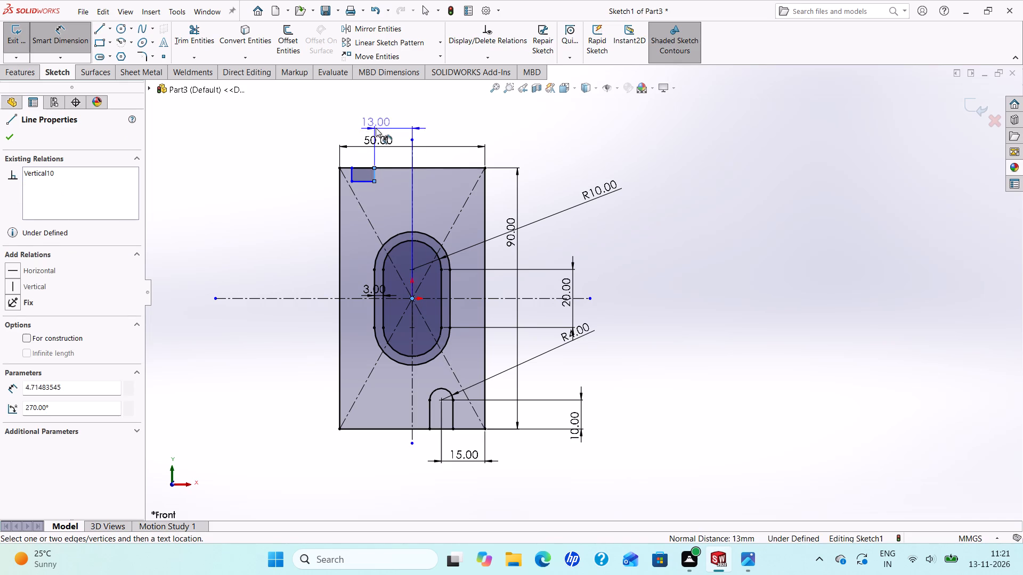
pyautogui.click(378, 121)
pyautogui.write('10')
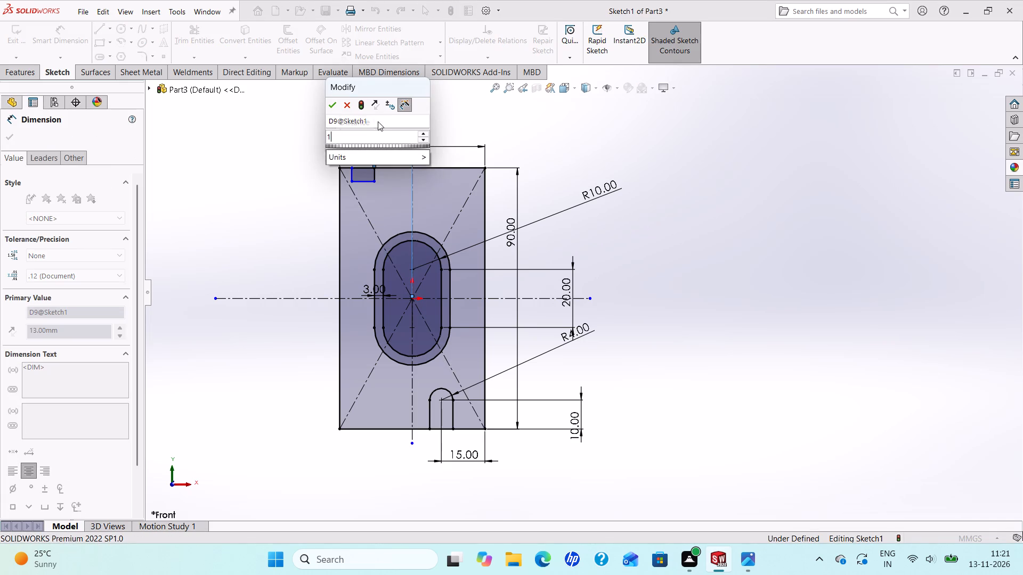
pyautogui.press('Return')
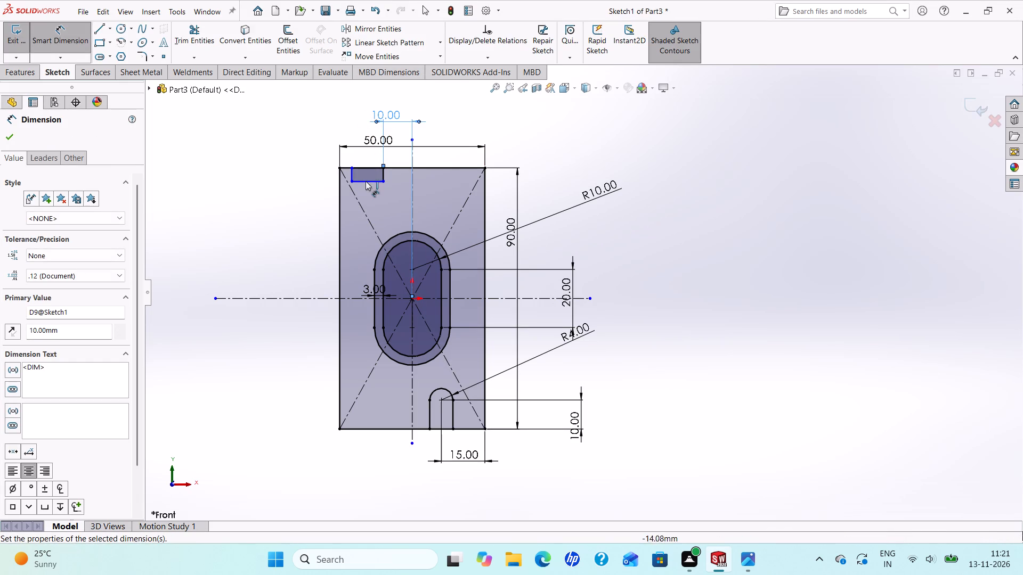
# Dimension the small rectangle 8 mm wide and 10 mm deep from the outer rectangle's top edge.
pyautogui.click(350, 175)
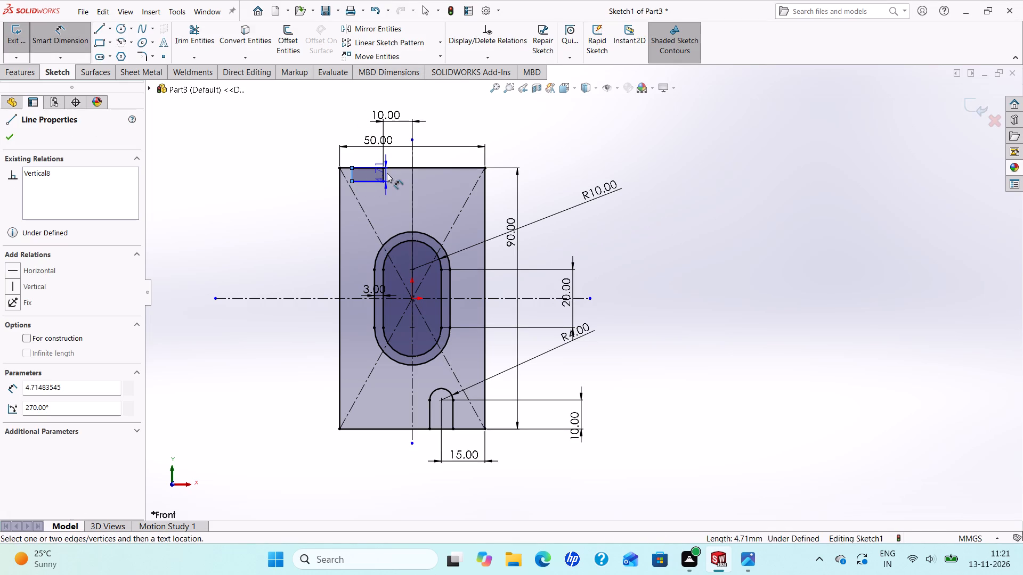
pyautogui.click(384, 169)
pyautogui.click(369, 119)
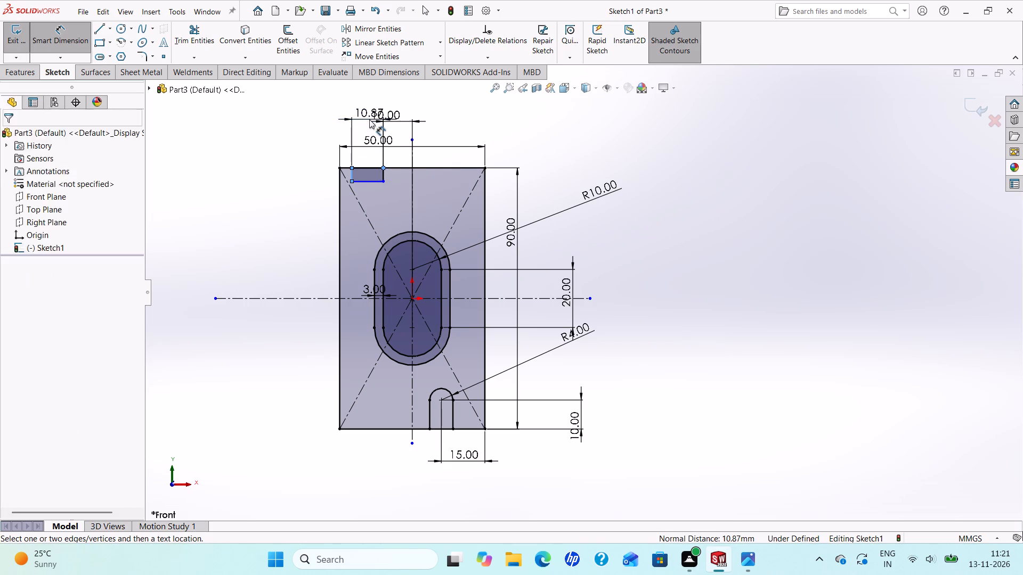
pyautogui.press('8')
pyautogui.press('Return')
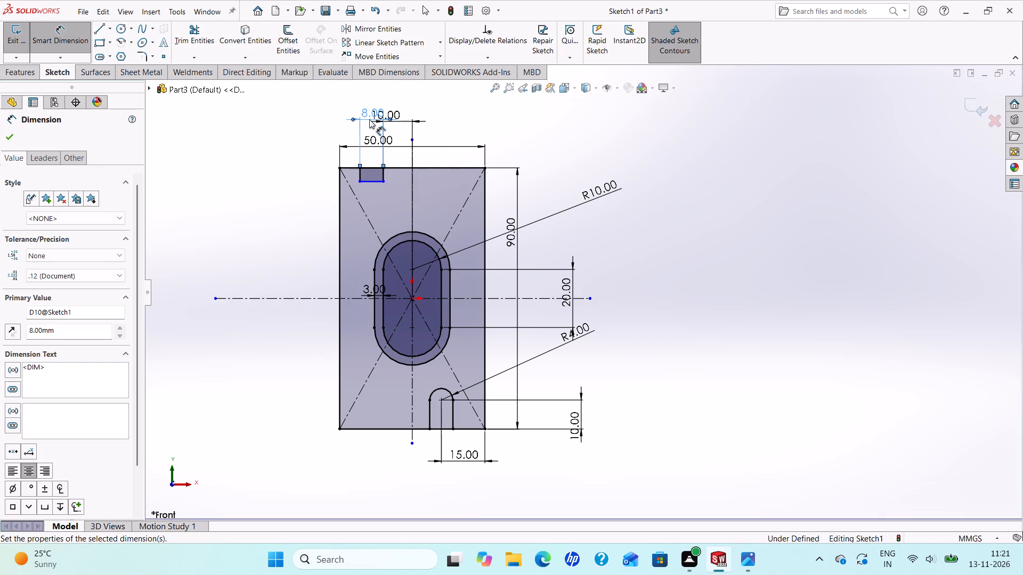
pyautogui.click(375, 167)
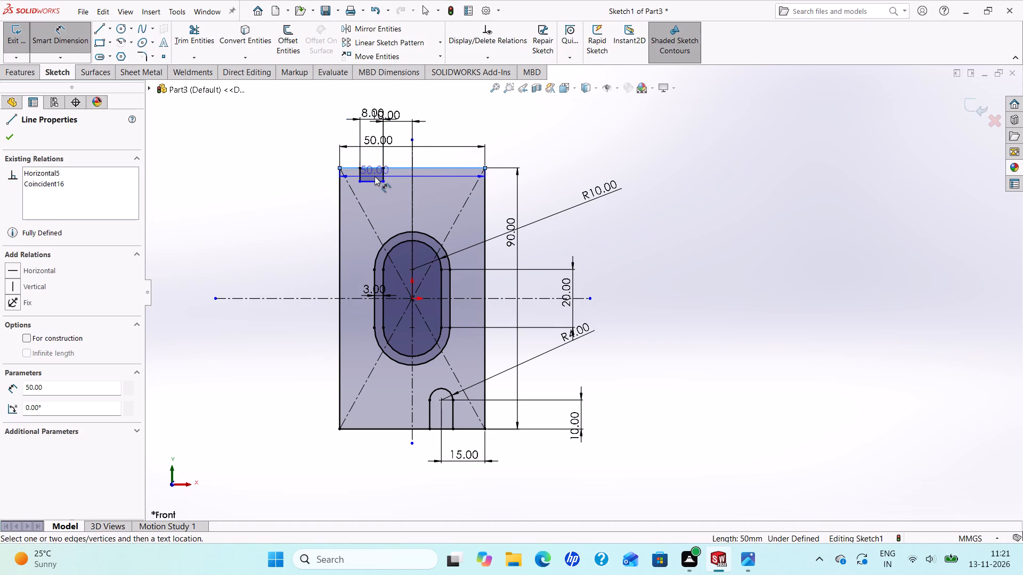
pyautogui.click(375, 179)
pyautogui.click(270, 182)
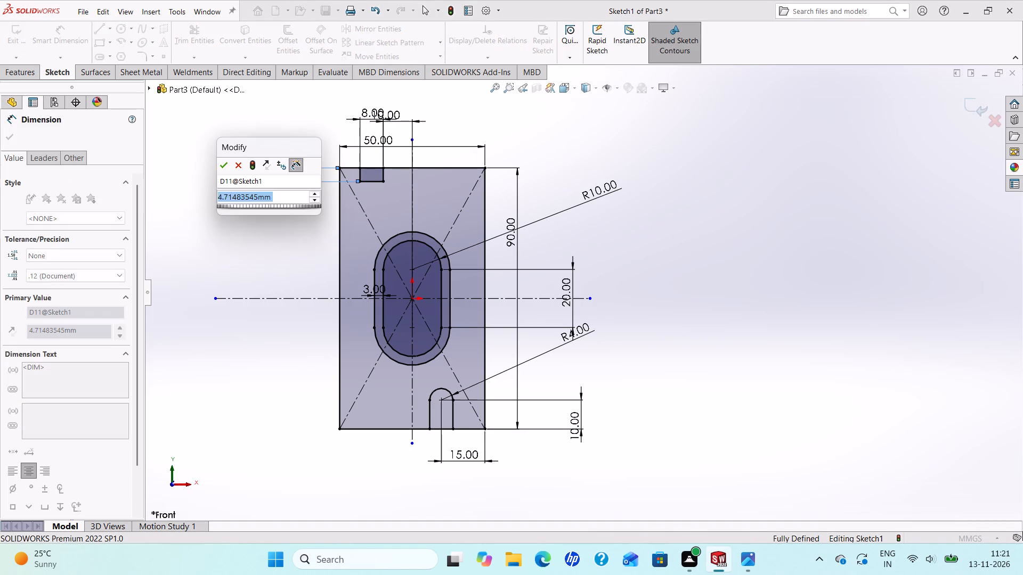
pyautogui.write('10')
pyautogui.press('Return')
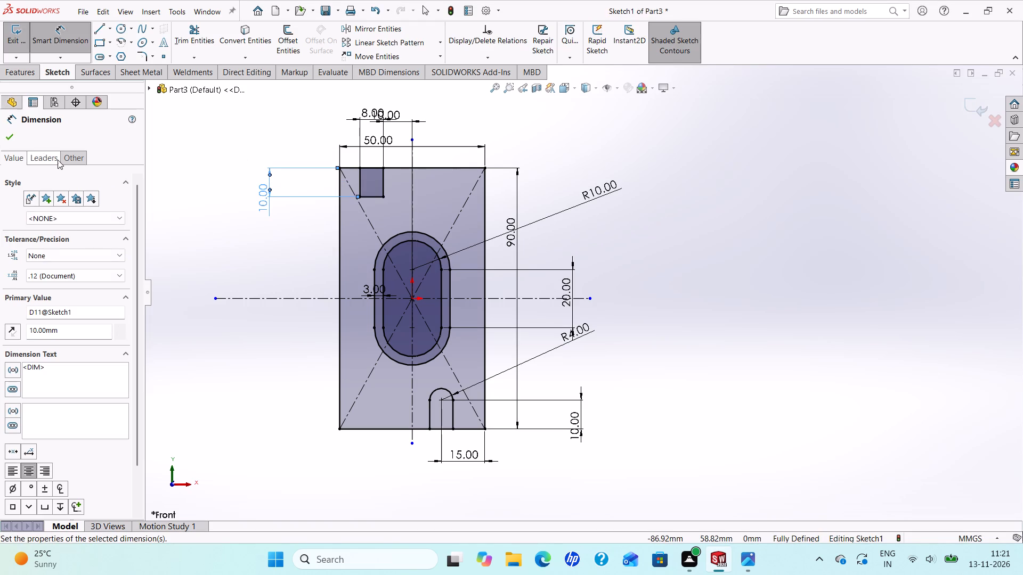
pyautogui.click(13, 135)
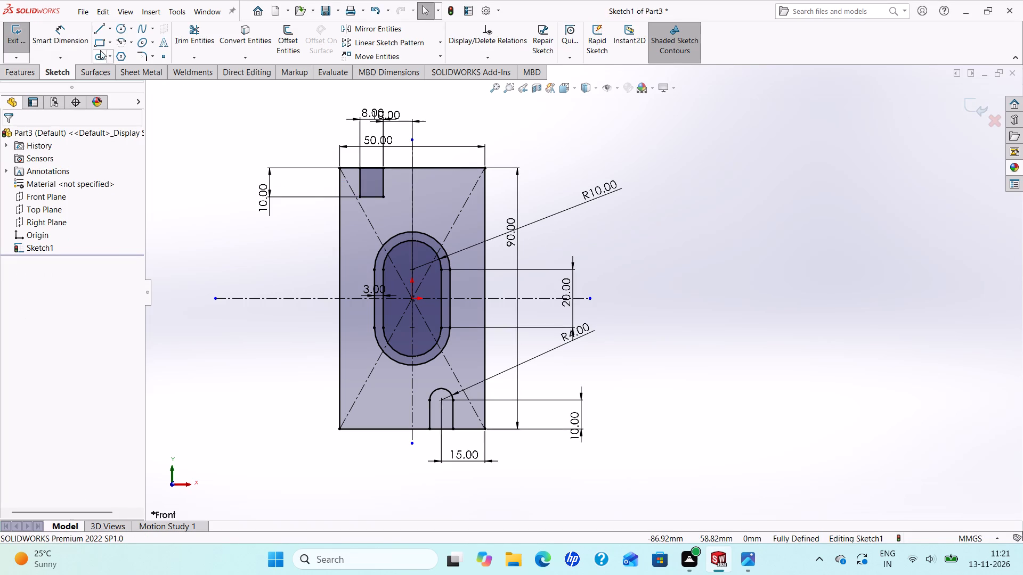
# Trim the overlapping top-edge segments across the small rectangle to open it into a notch in the outer profile.
pyautogui.click(192, 36)
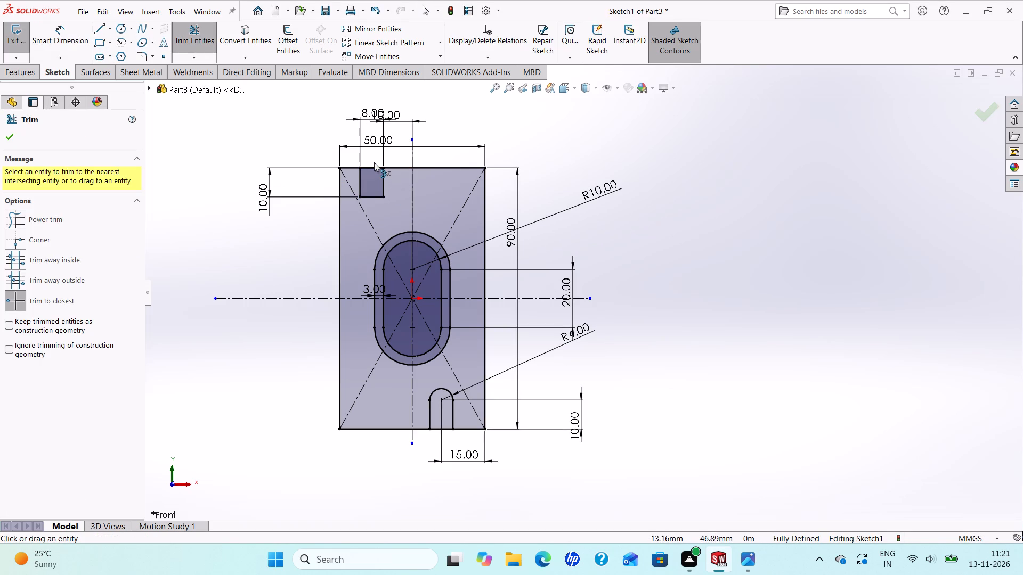
pyautogui.click(374, 166)
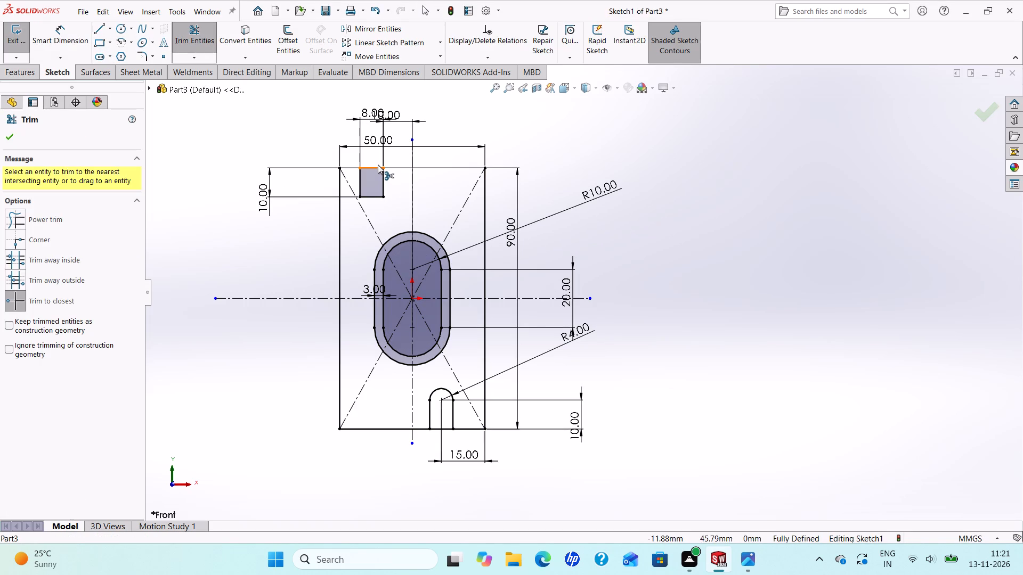
pyautogui.click(378, 165)
pyautogui.click(377, 167)
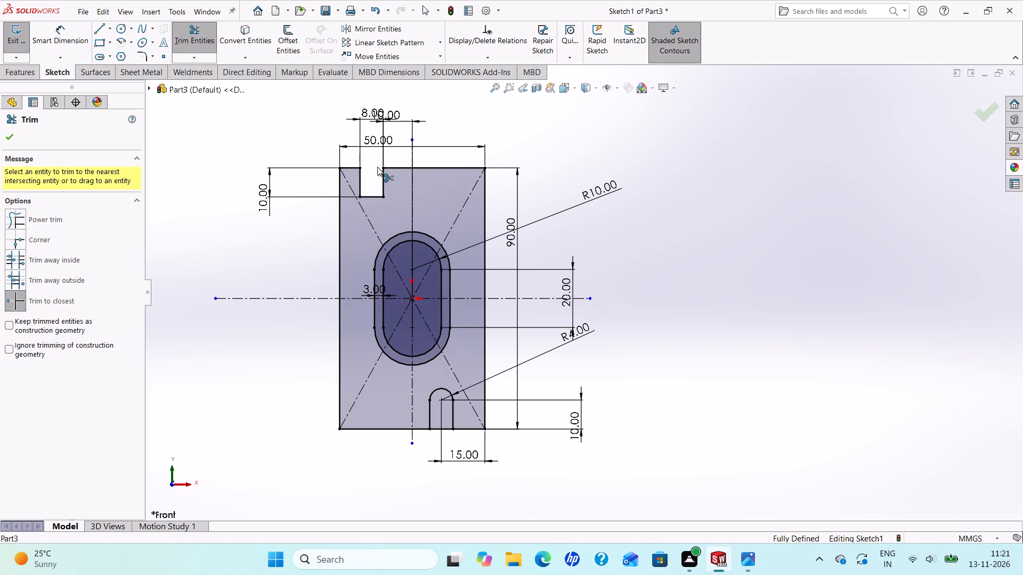
pyautogui.click(9, 138)
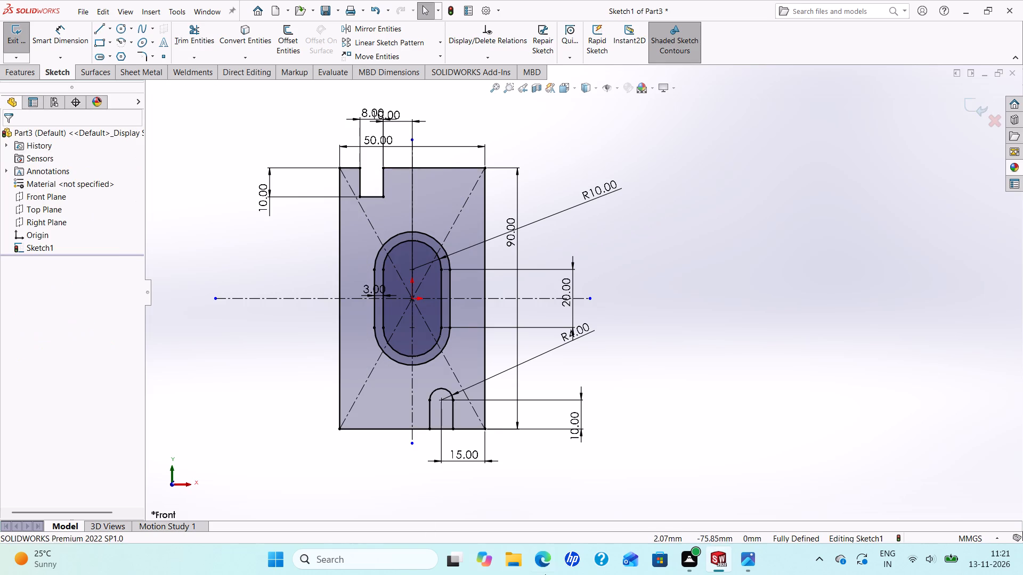
# Trim the outer profile's bottom-edge segment across the R4 slot to open it into a round-ended notch.
pyautogui.click(751, 562)
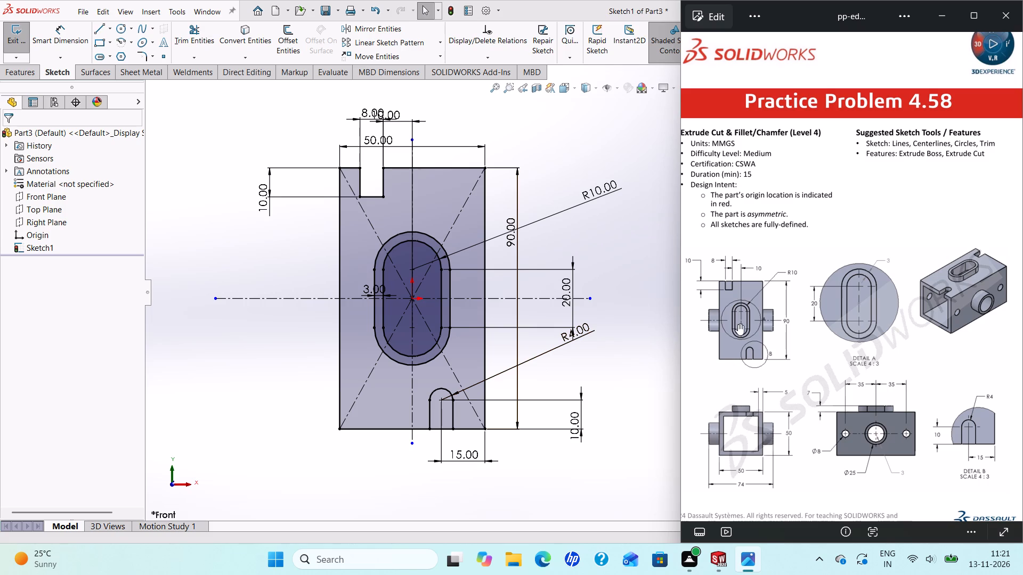
pyautogui.click(196, 40)
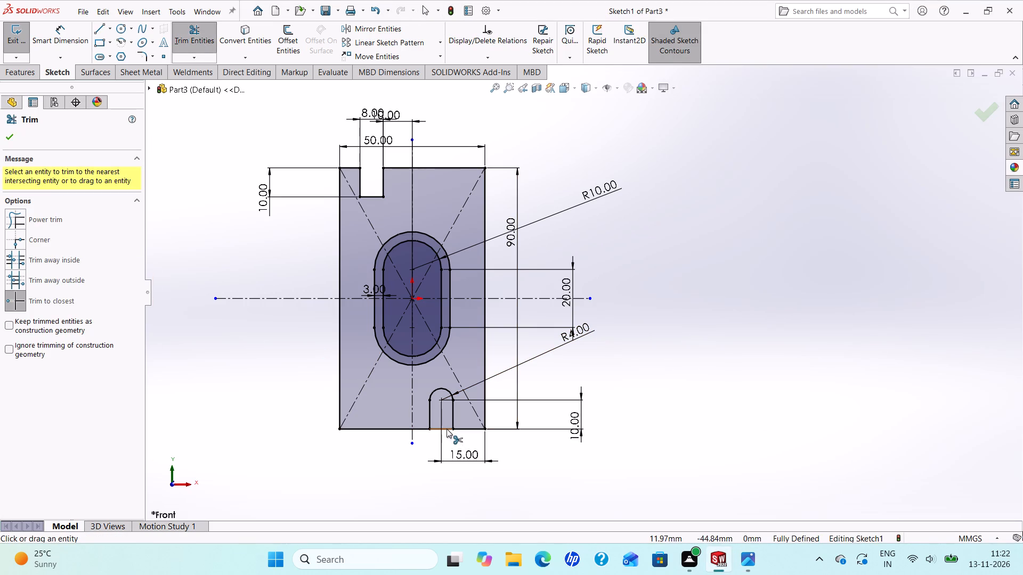
pyautogui.click(446, 429)
pyautogui.click(10, 134)
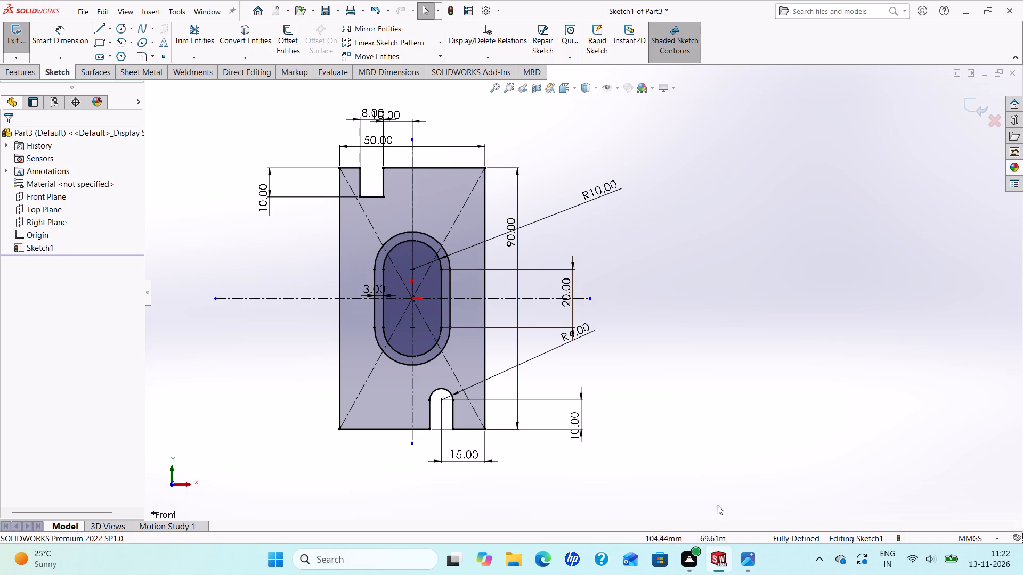
# Offset the whole outer profile chain, including both notches, 5 mm inward with an added dimension.
pyautogui.click(748, 554)
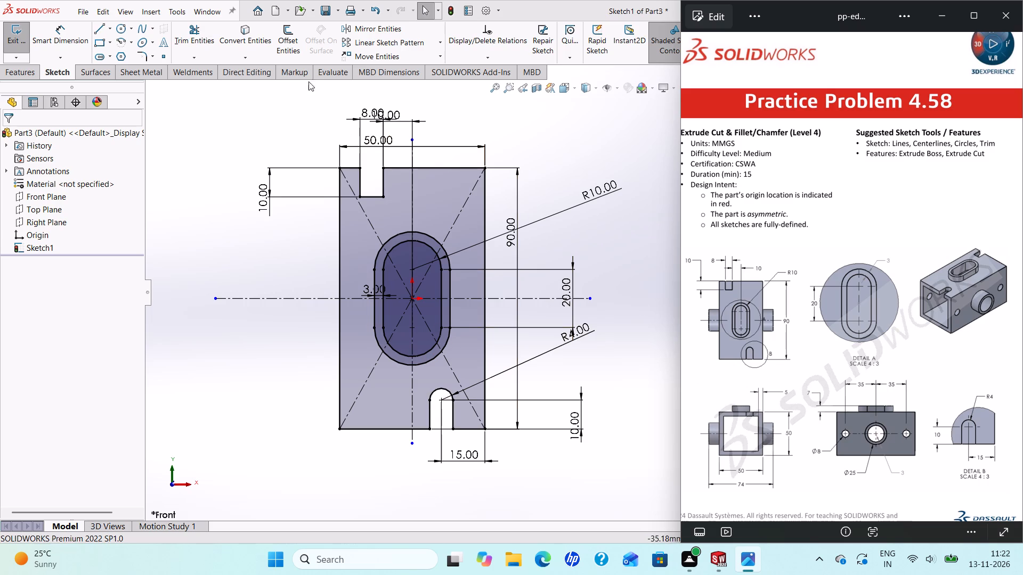
pyautogui.click(285, 36)
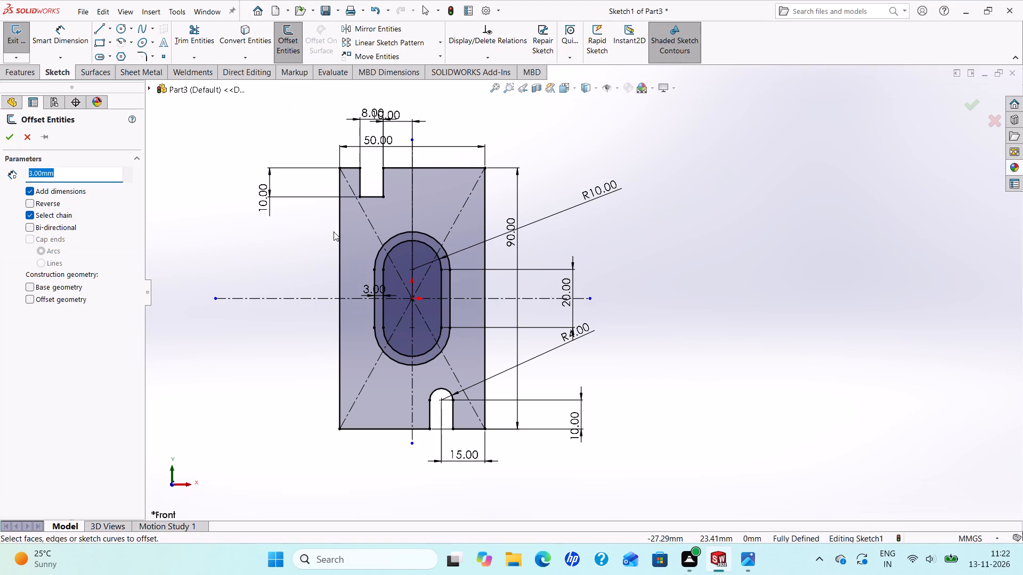
pyautogui.click(339, 239)
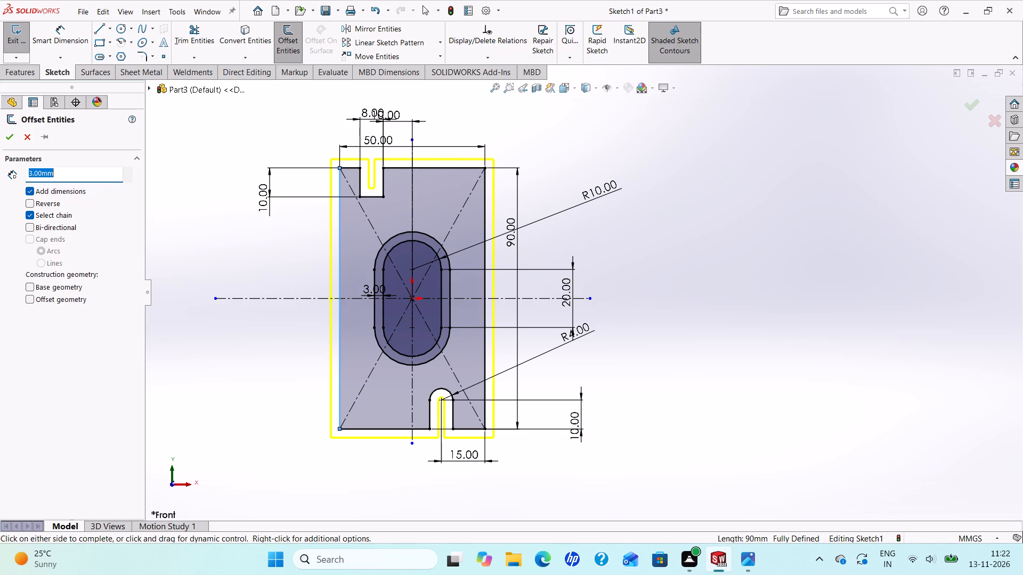
pyautogui.press('5')
pyautogui.press('Return')
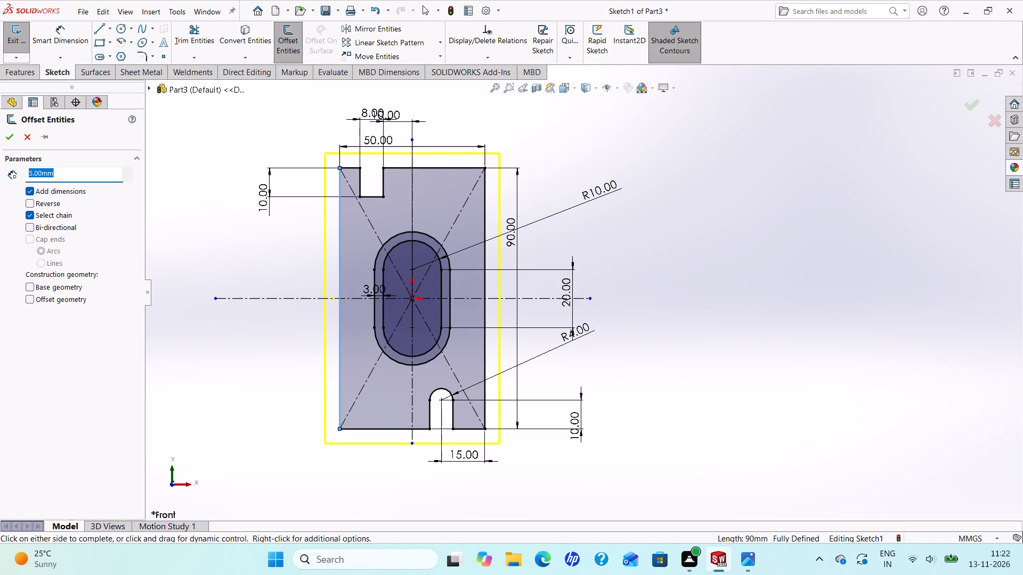
pyautogui.click(31, 203)
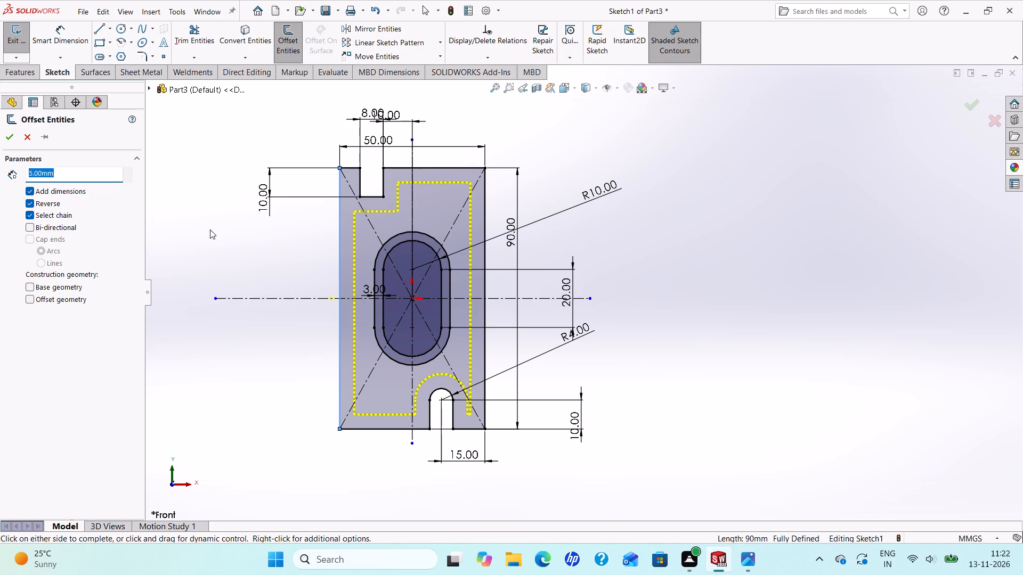
pyautogui.click(7, 137)
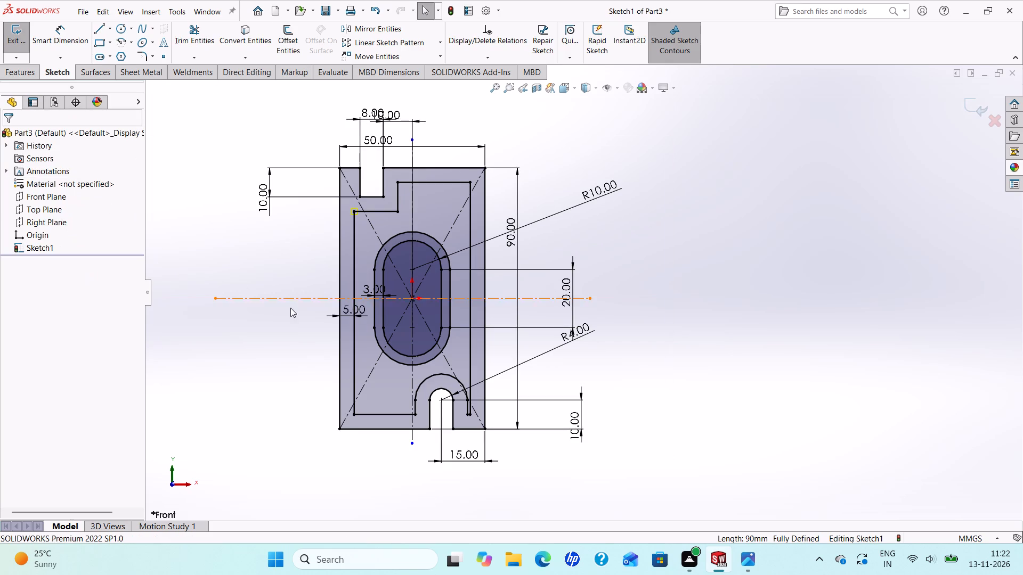
# Examine the inward offset around the R4 notch and compare the sketch with the Practice Problem 4.58 drawing.
pyautogui.scroll(-4, 428, 409)
pyautogui.scroll(-3, 553, 367)
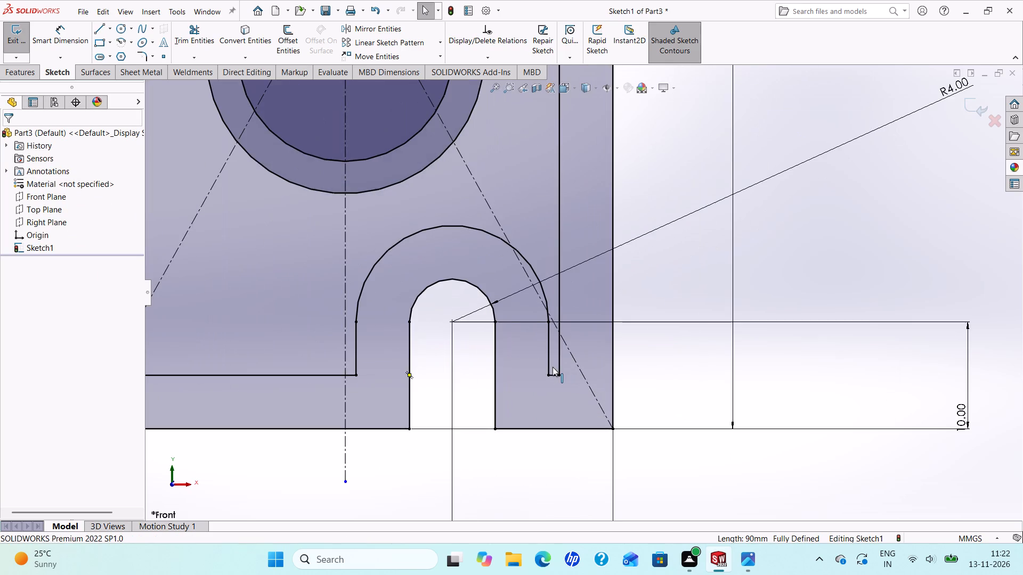
pyautogui.scroll(4, 553, 367)
pyautogui.scroll(3, 579, 263)
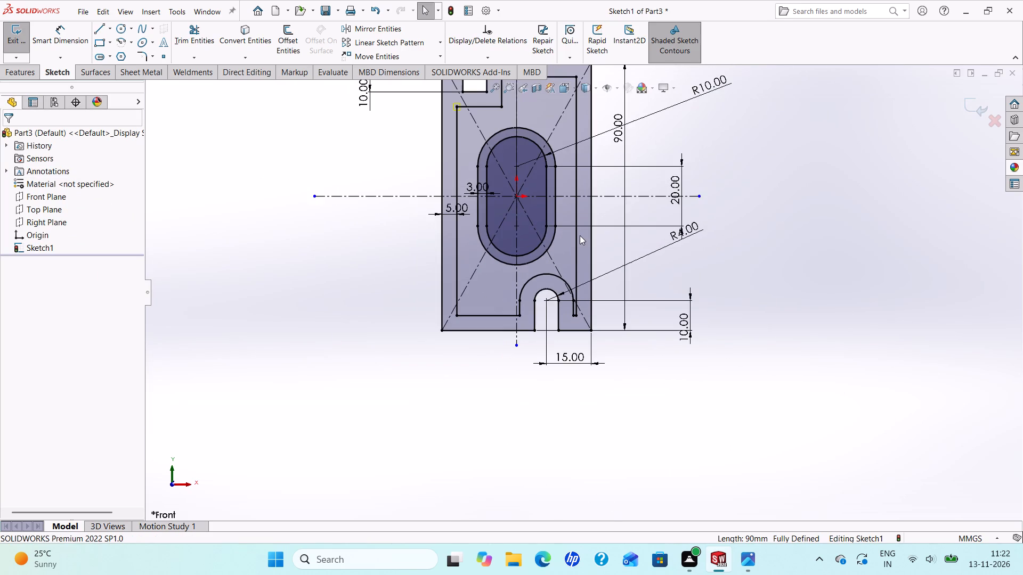
pyautogui.scroll(-1, 582, 244)
pyautogui.click(748, 556)
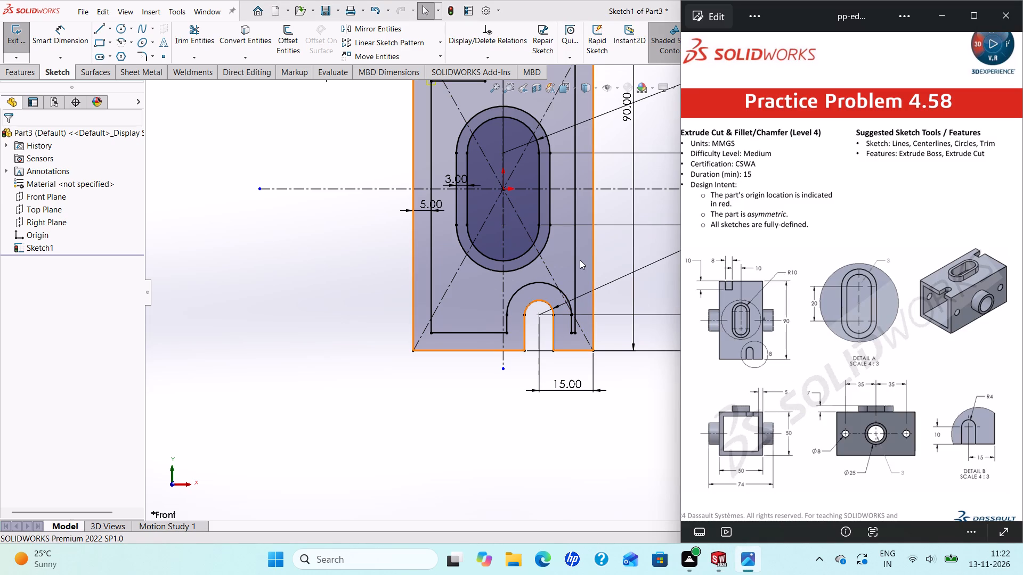
pyautogui.scroll(2, 574, 260)
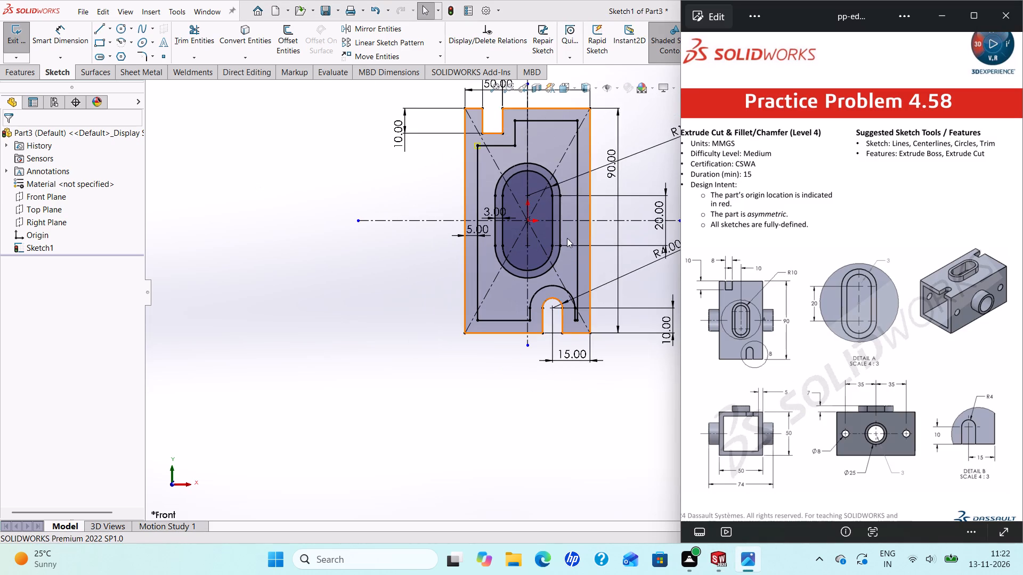
pyautogui.scroll(-1, 567, 238)
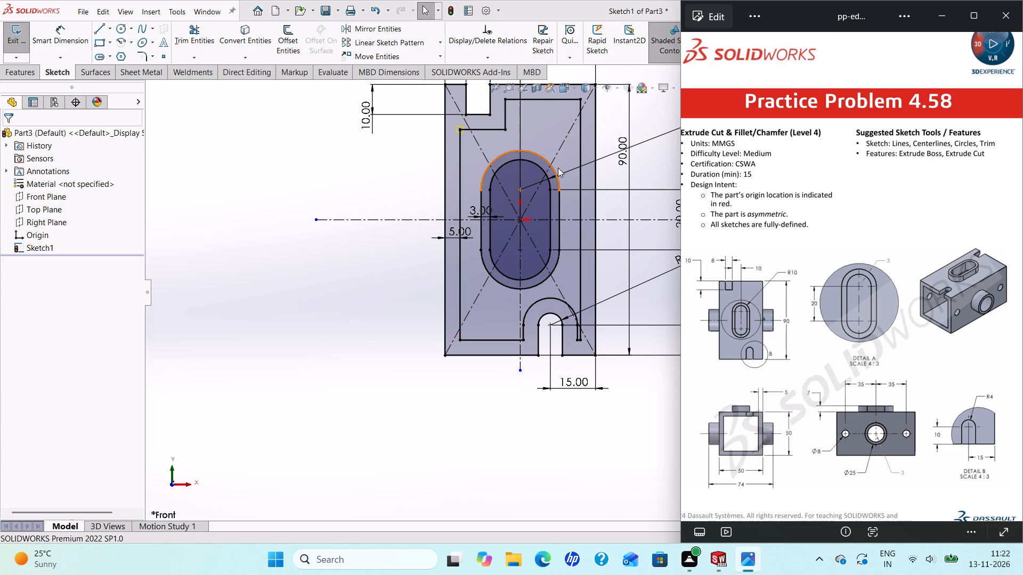
pyautogui.scroll(2, 558, 168)
pyautogui.scroll(-2, 611, 184)
pyautogui.scroll(2, 582, 204)
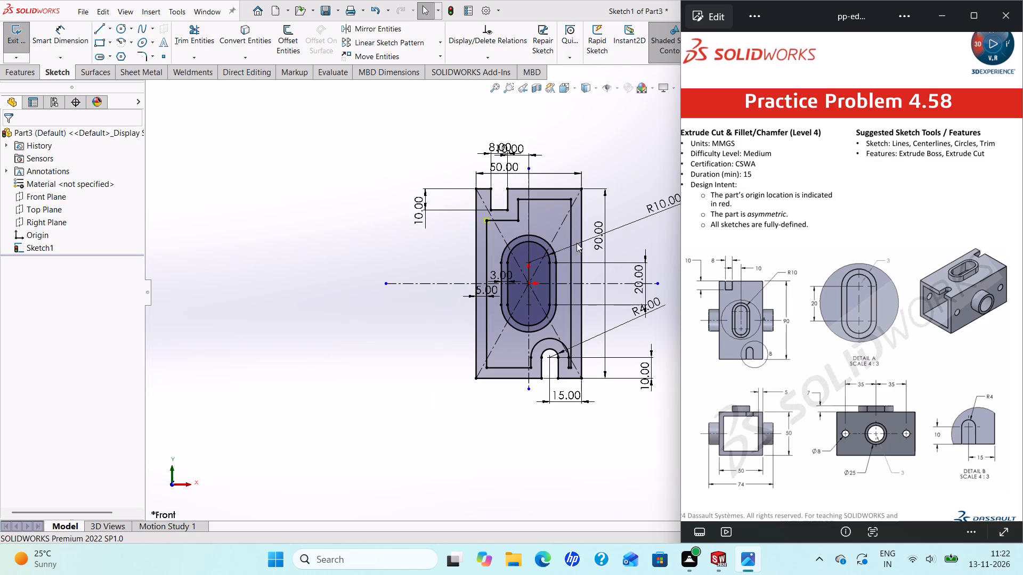
pyautogui.scroll(-1, 636, 254)
pyautogui.scroll(1, 622, 269)
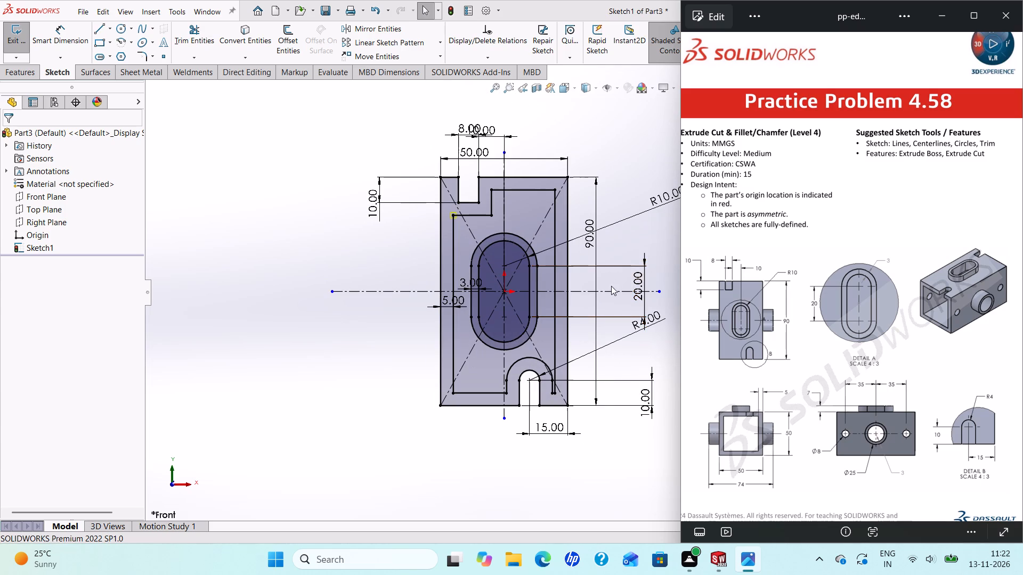
pyautogui.scroll(-1, 610, 287)
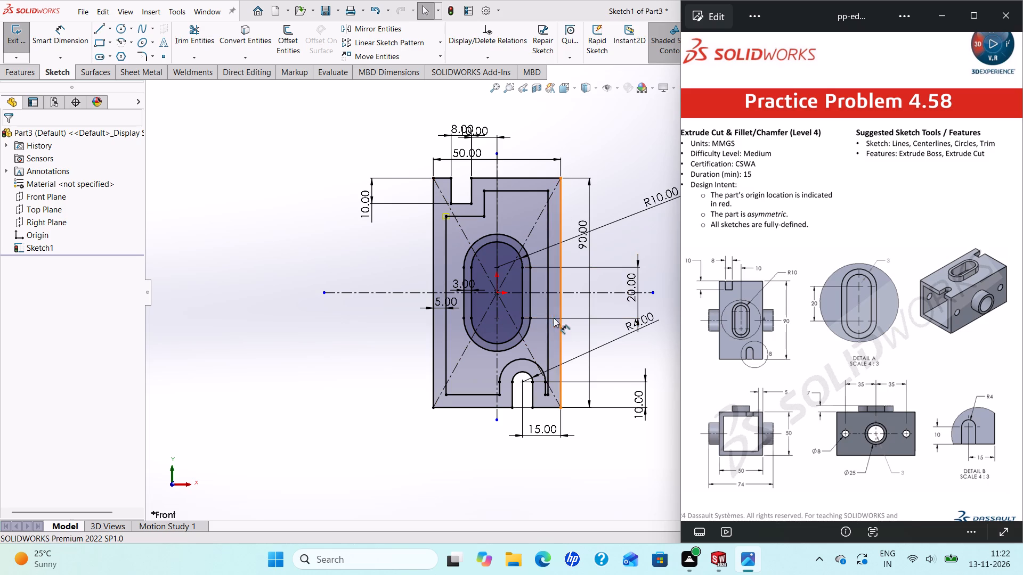
pyautogui.scroll(-2, 576, 311)
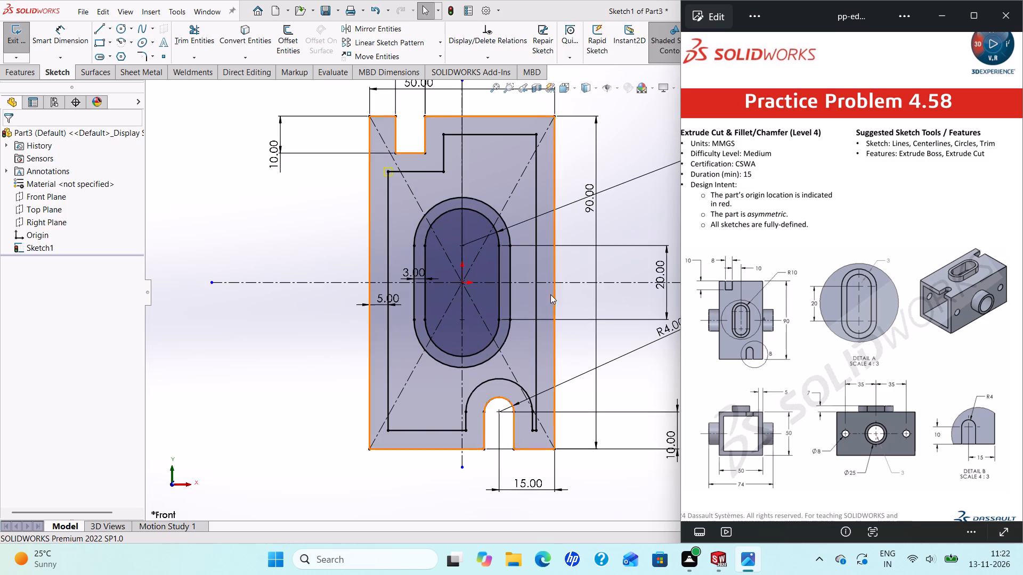
pyautogui.scroll(3, 550, 294)
pyautogui.scroll(-2, 599, 231)
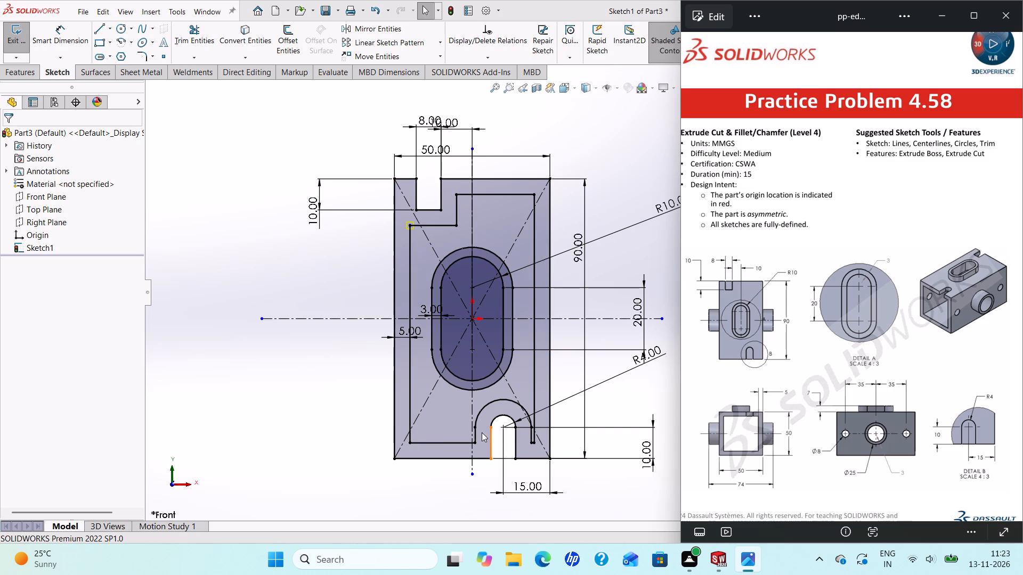
pyautogui.scroll(-1, 541, 437)
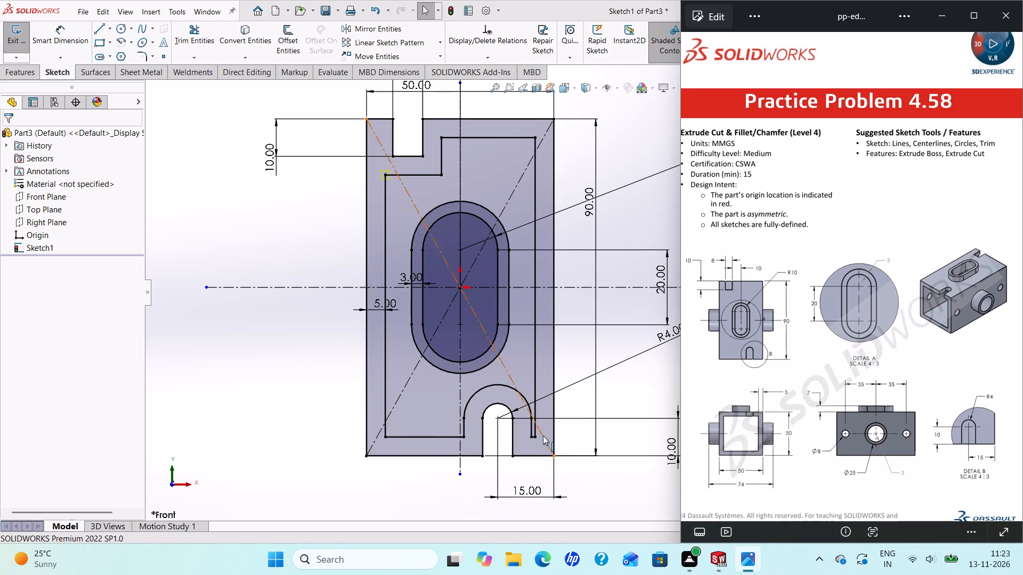
pyautogui.scroll(-1, 556, 392)
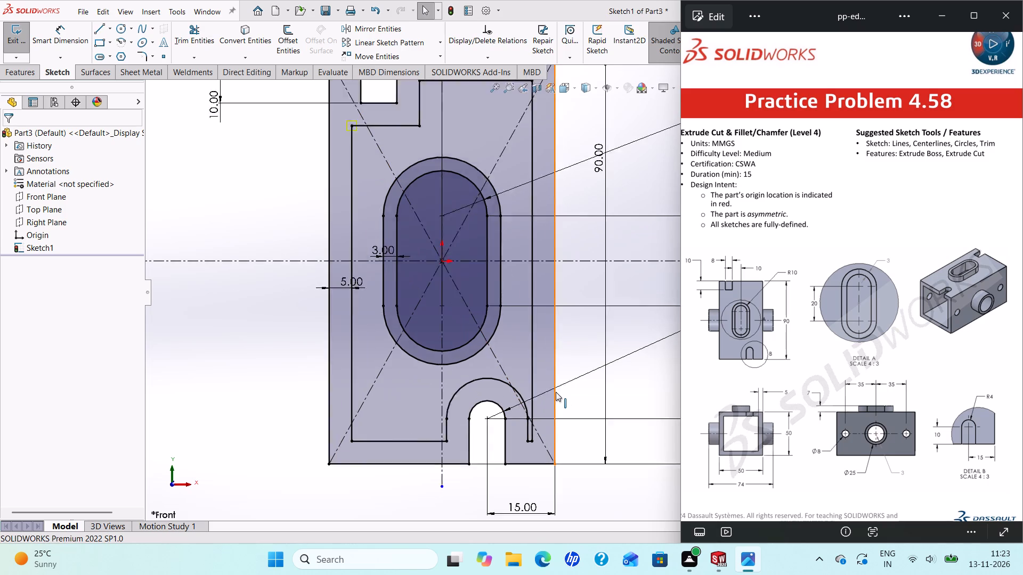
pyautogui.scroll(-2, 556, 392)
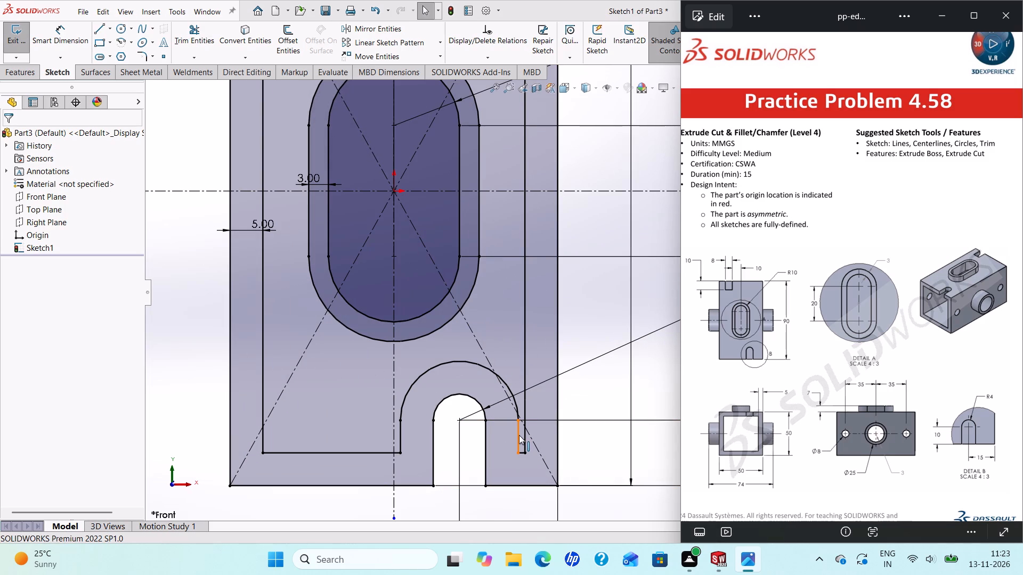
pyautogui.scroll(-7, 525, 436)
pyautogui.scroll(3, 538, 431)
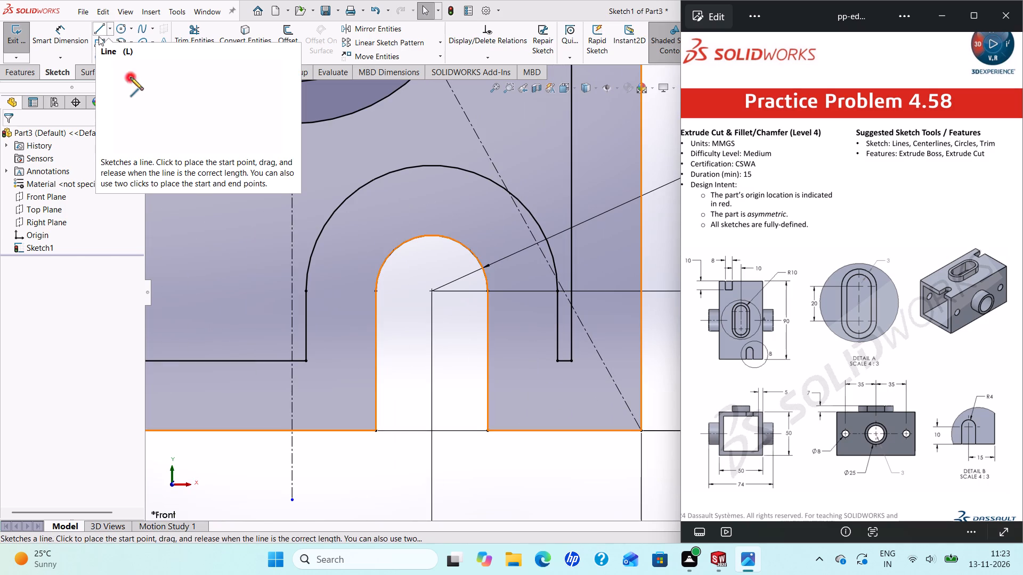
# Extrude the wall region between the outer profile and its inward offset as a Blind boss 50 mm deep.
pyautogui.click(20, 72)
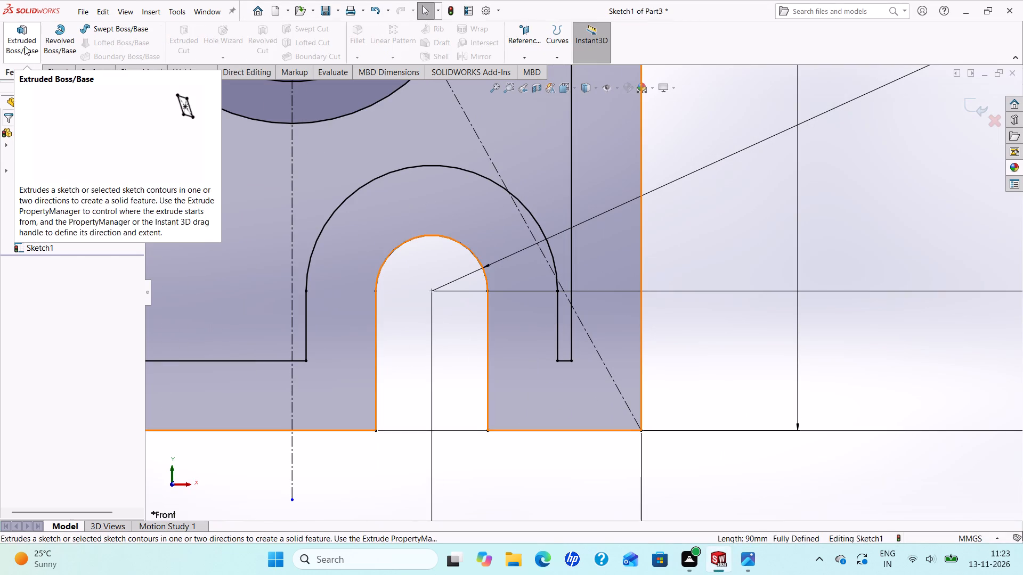
pyautogui.click(23, 44)
pyautogui.scroll(2, 271, 237)
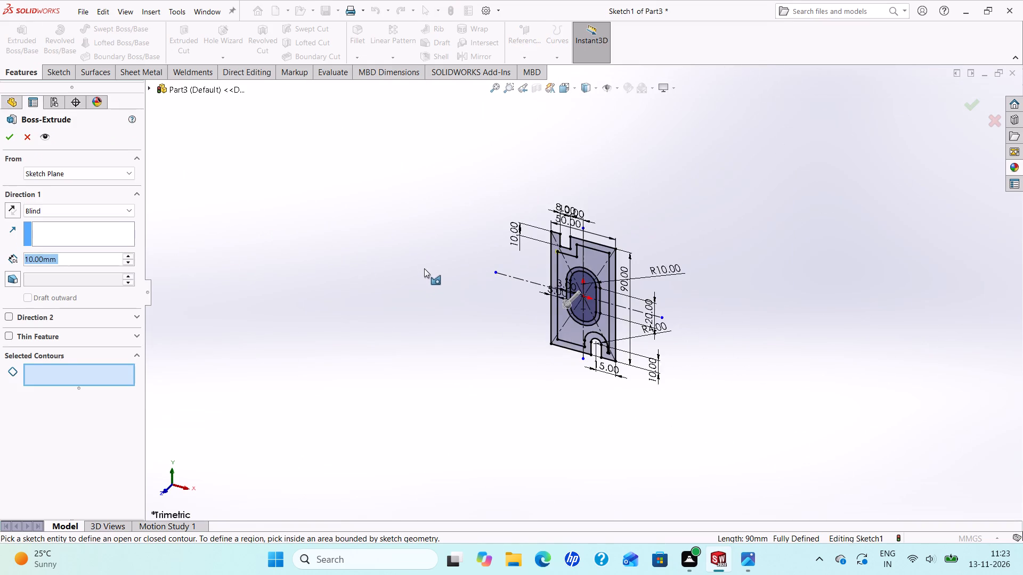
pyautogui.scroll(-3, 428, 272)
pyautogui.scroll(-4, 797, 400)
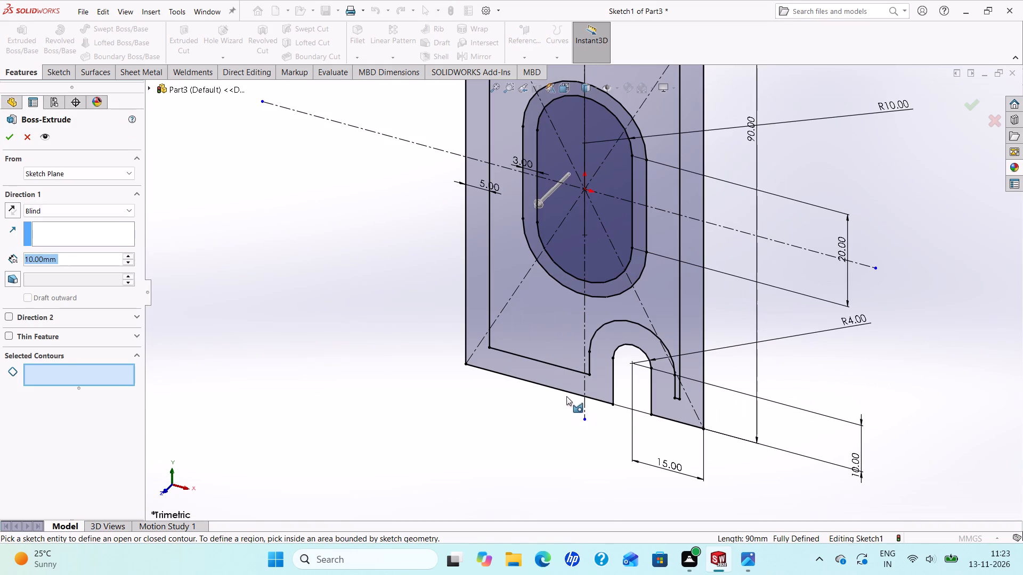
pyautogui.click(560, 383)
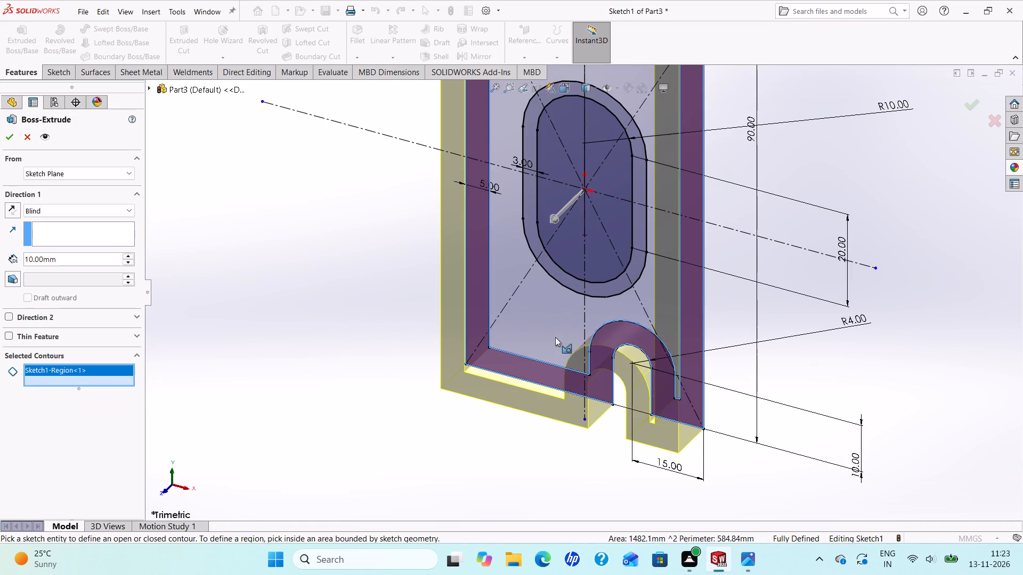
pyautogui.scroll(4, 555, 337)
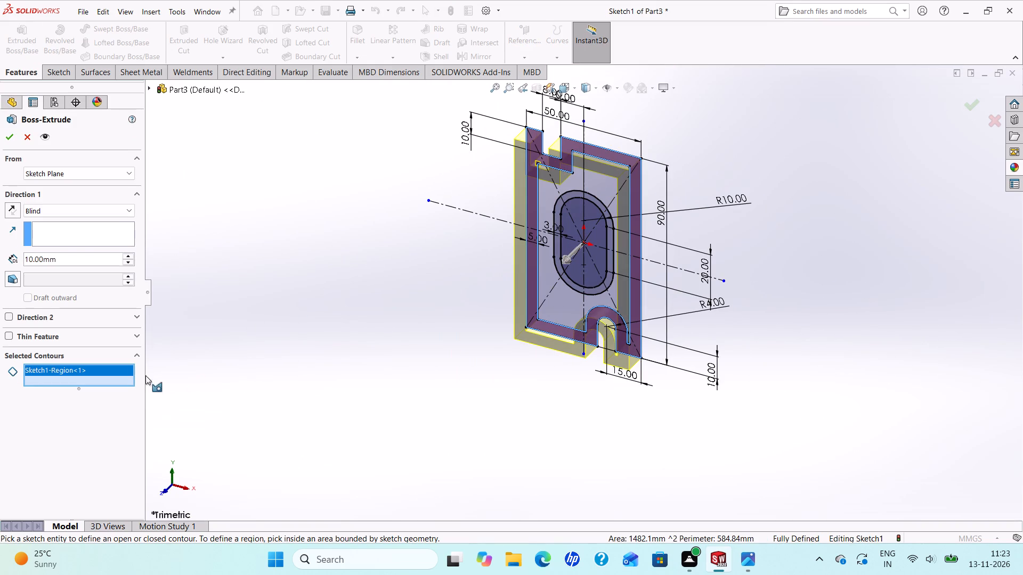
pyautogui.moveTo(58, 262); pyautogui.dragTo(60, 259)
pyautogui.moveTo(60, 259); pyautogui.dragTo(0, 280)
pyautogui.write('50')
pyautogui.press('Return')
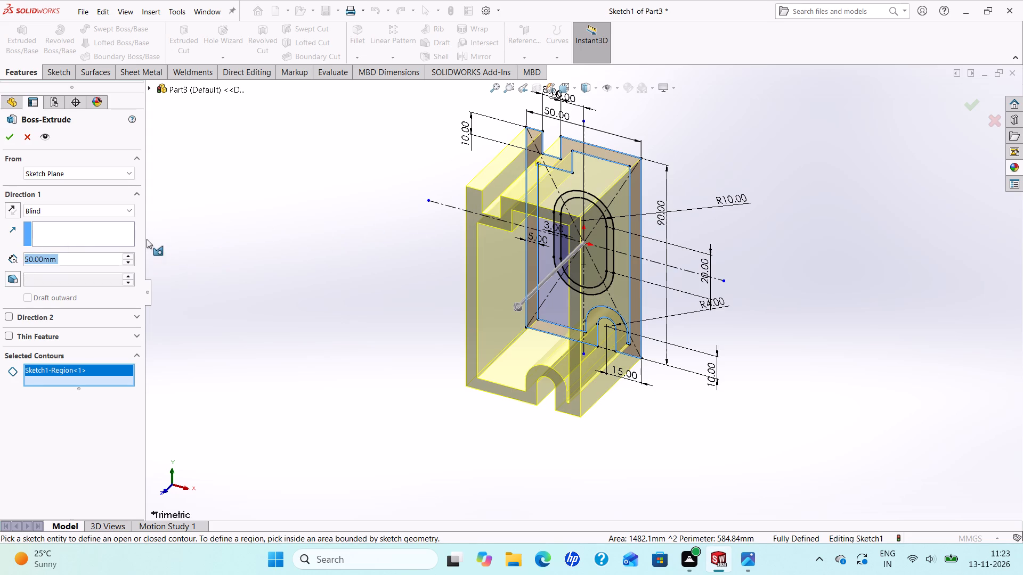
pyautogui.click(131, 211)
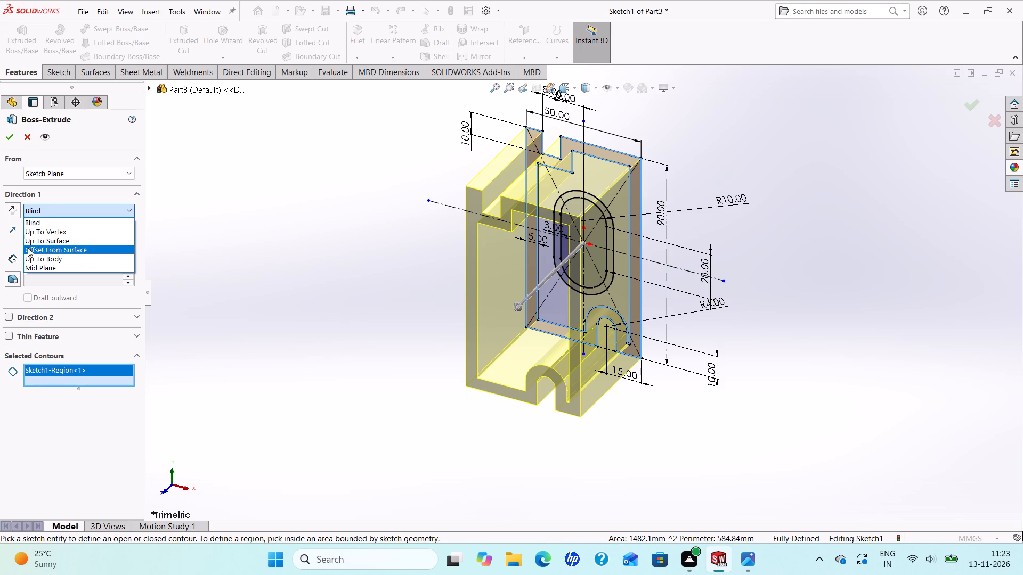
pyautogui.click(44, 209)
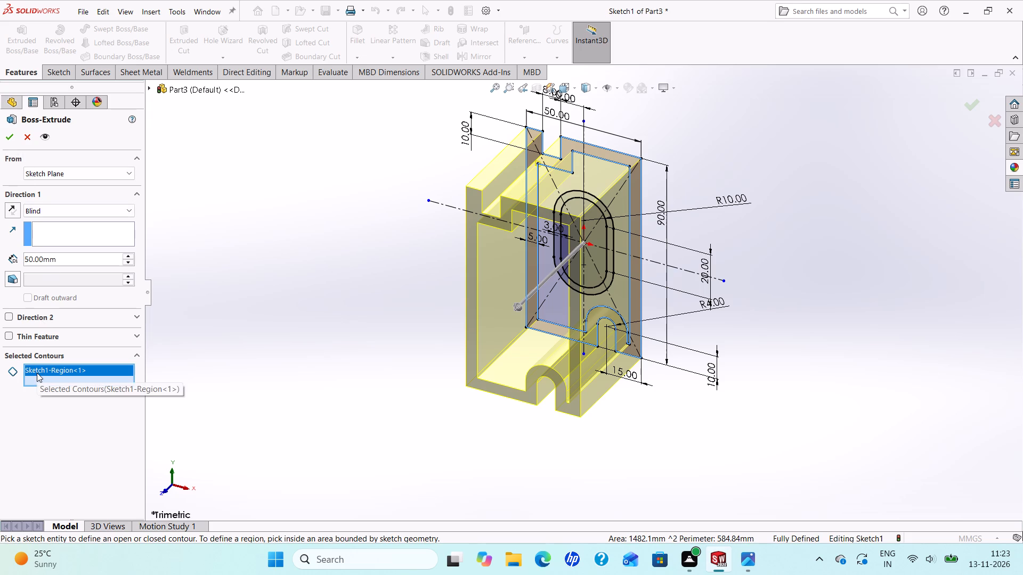
pyautogui.click(10, 138)
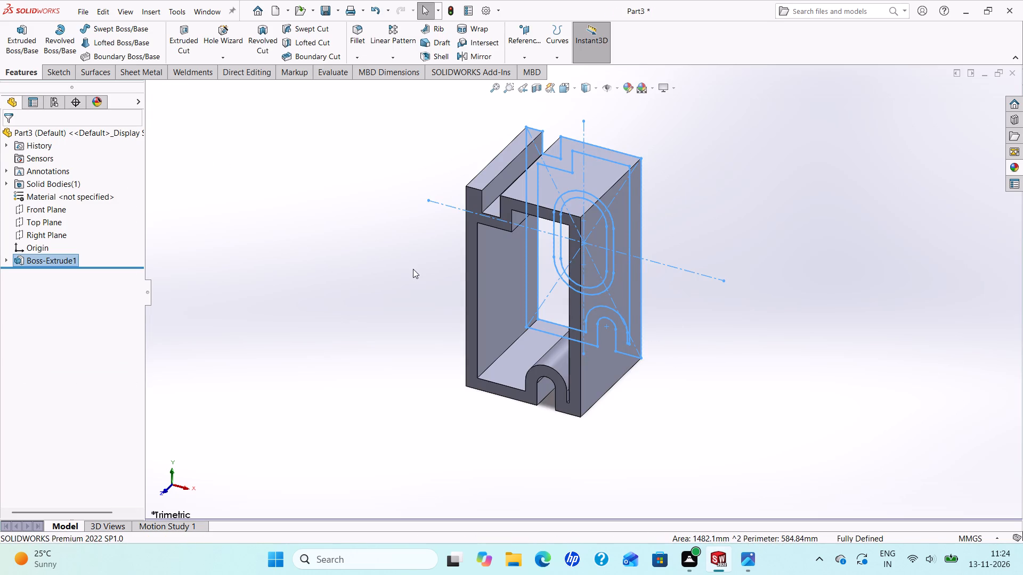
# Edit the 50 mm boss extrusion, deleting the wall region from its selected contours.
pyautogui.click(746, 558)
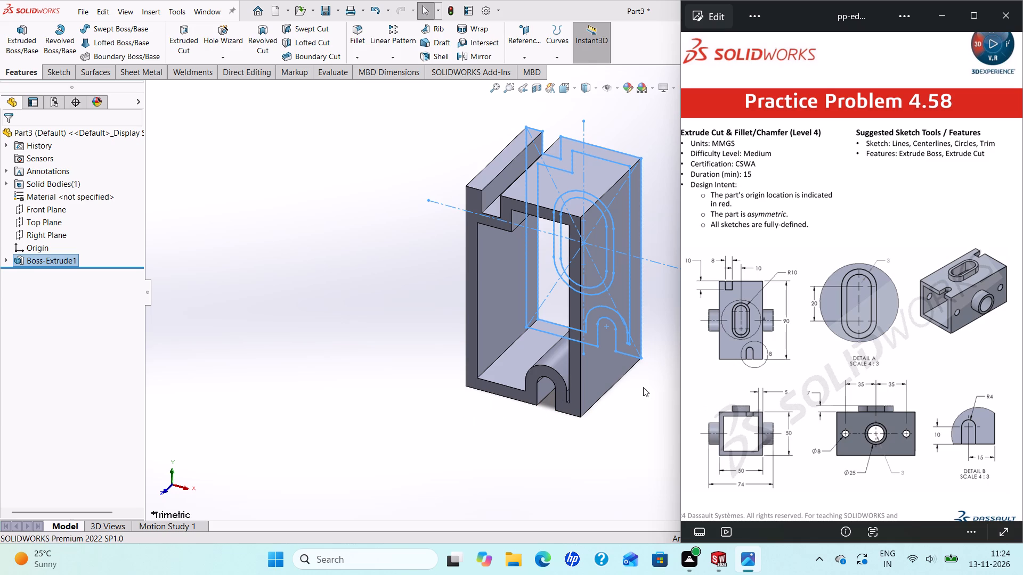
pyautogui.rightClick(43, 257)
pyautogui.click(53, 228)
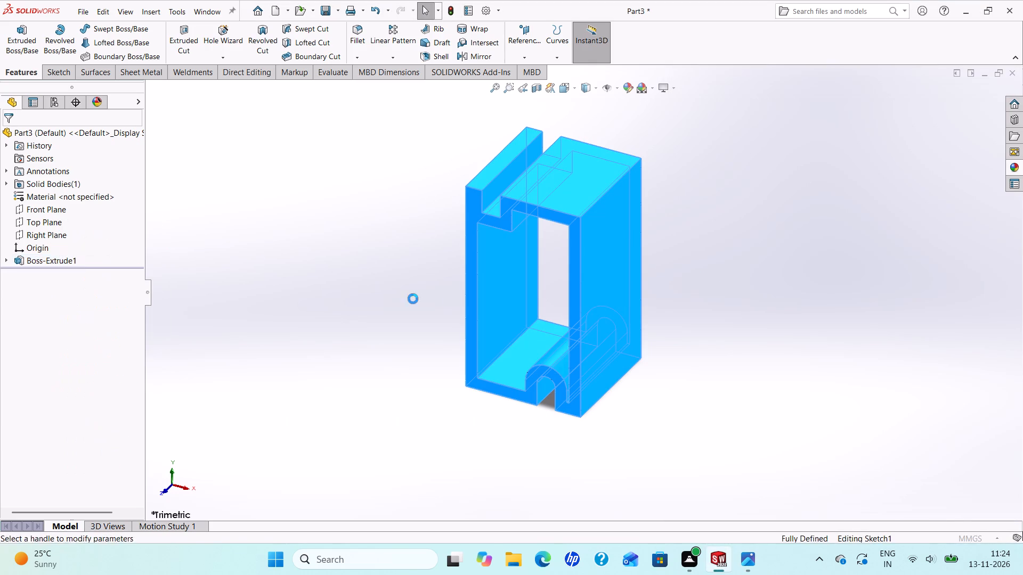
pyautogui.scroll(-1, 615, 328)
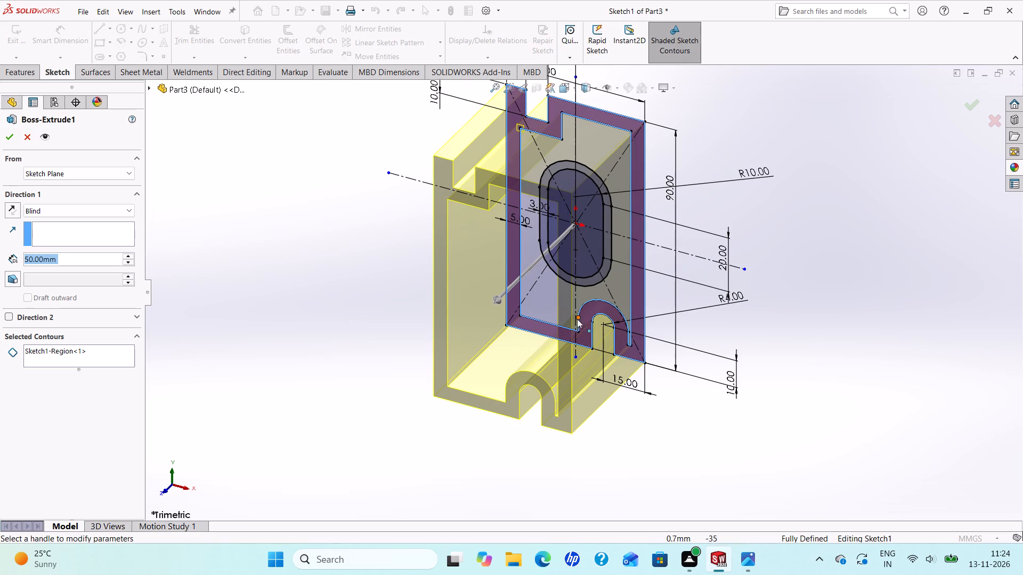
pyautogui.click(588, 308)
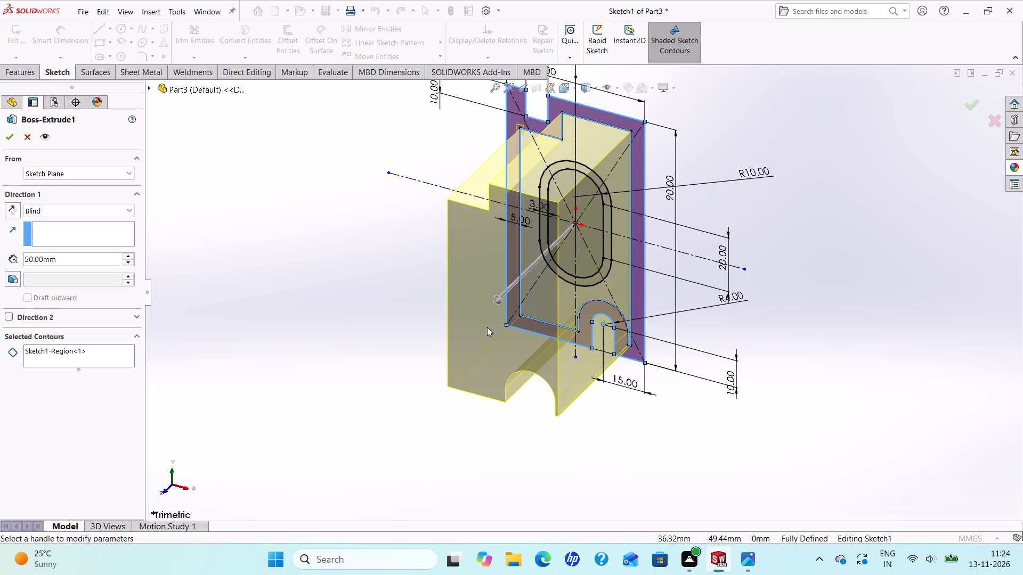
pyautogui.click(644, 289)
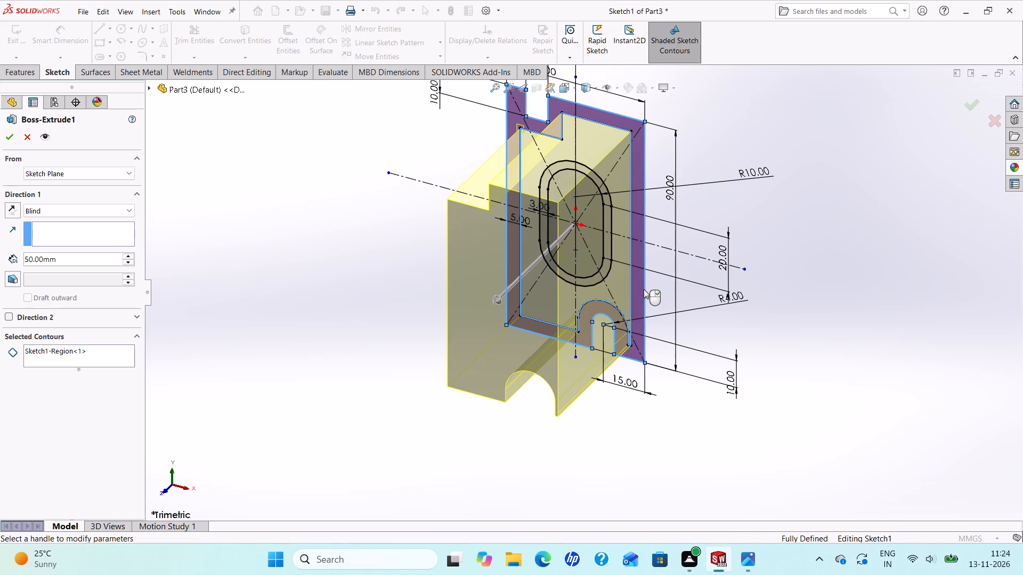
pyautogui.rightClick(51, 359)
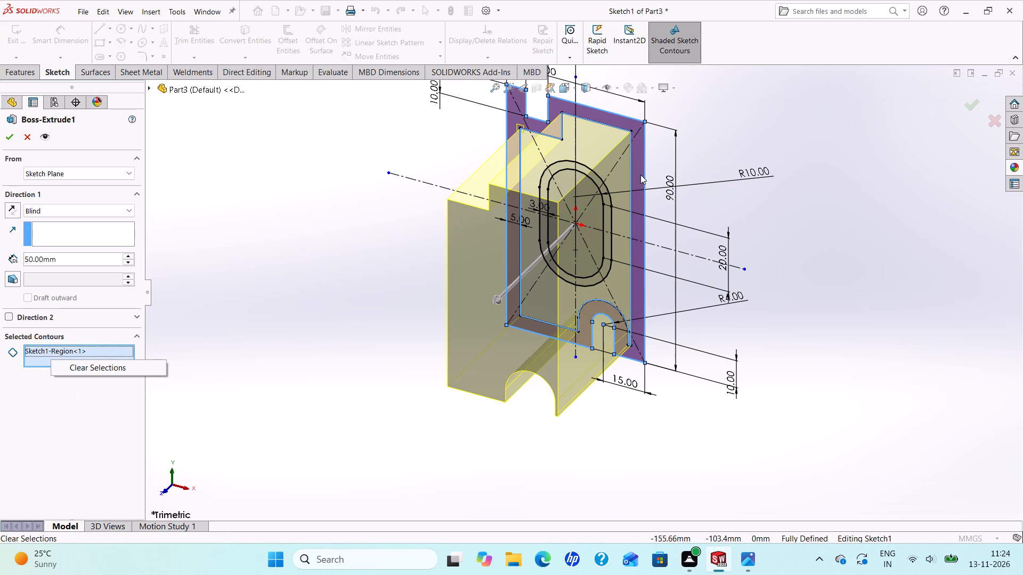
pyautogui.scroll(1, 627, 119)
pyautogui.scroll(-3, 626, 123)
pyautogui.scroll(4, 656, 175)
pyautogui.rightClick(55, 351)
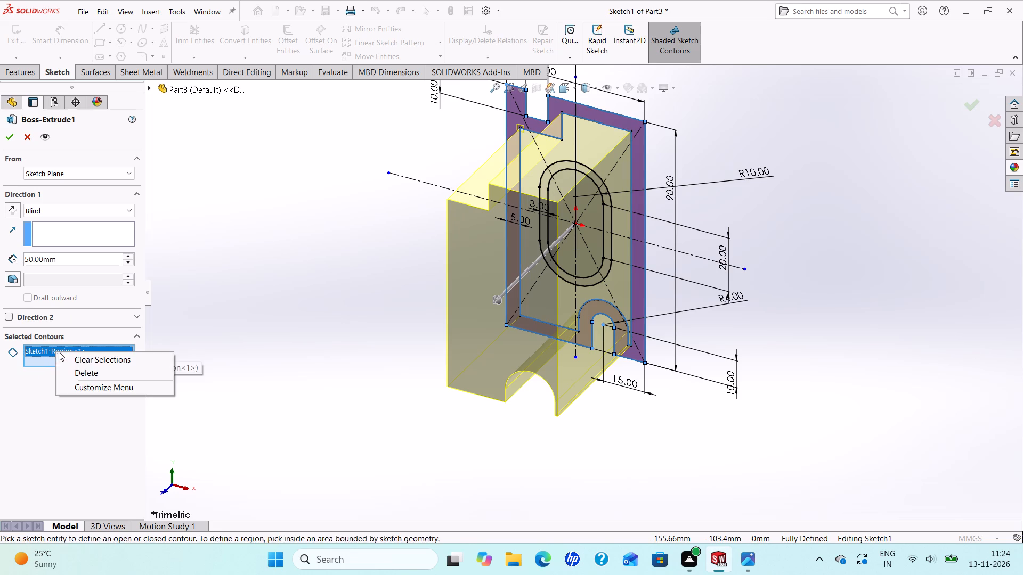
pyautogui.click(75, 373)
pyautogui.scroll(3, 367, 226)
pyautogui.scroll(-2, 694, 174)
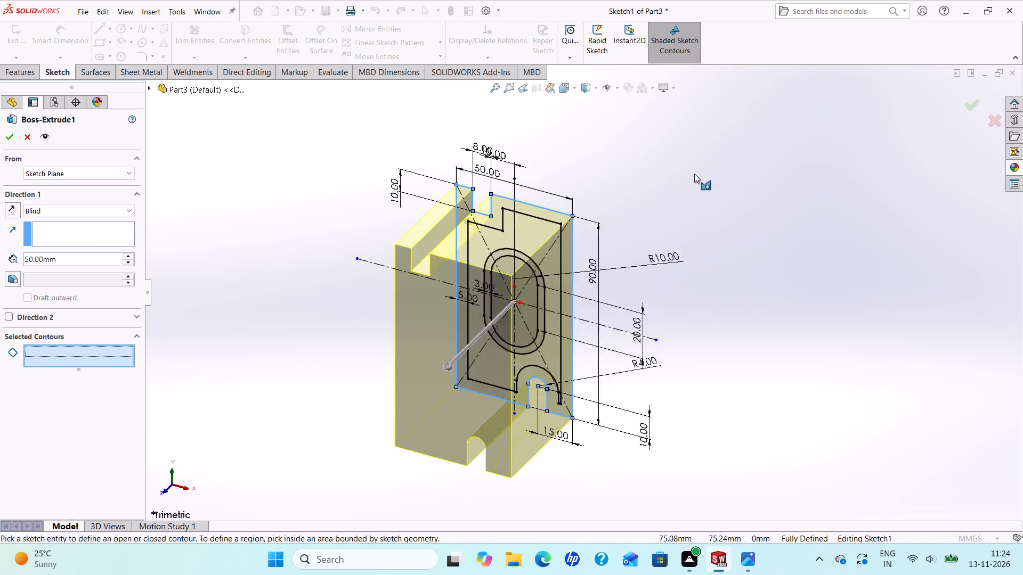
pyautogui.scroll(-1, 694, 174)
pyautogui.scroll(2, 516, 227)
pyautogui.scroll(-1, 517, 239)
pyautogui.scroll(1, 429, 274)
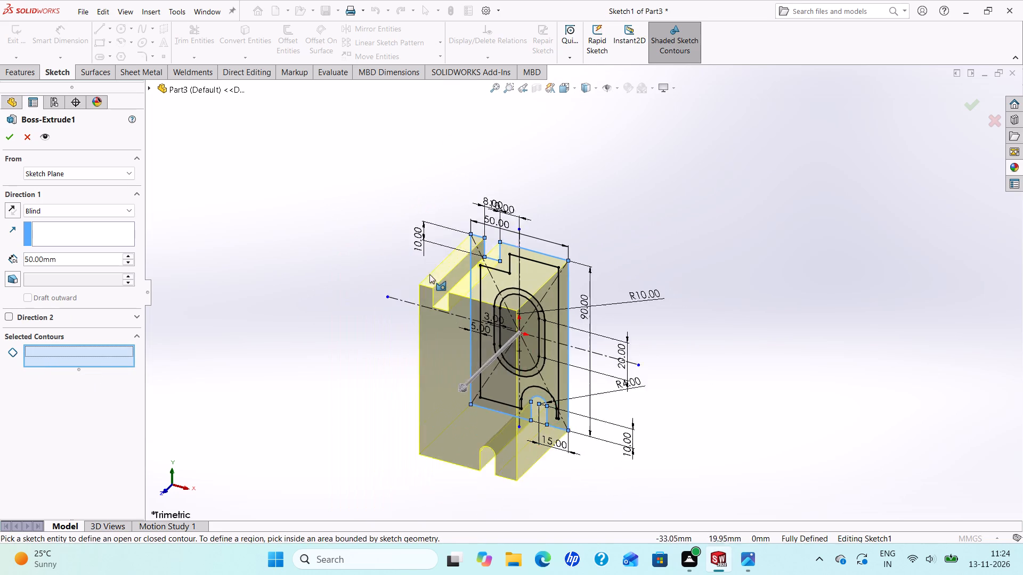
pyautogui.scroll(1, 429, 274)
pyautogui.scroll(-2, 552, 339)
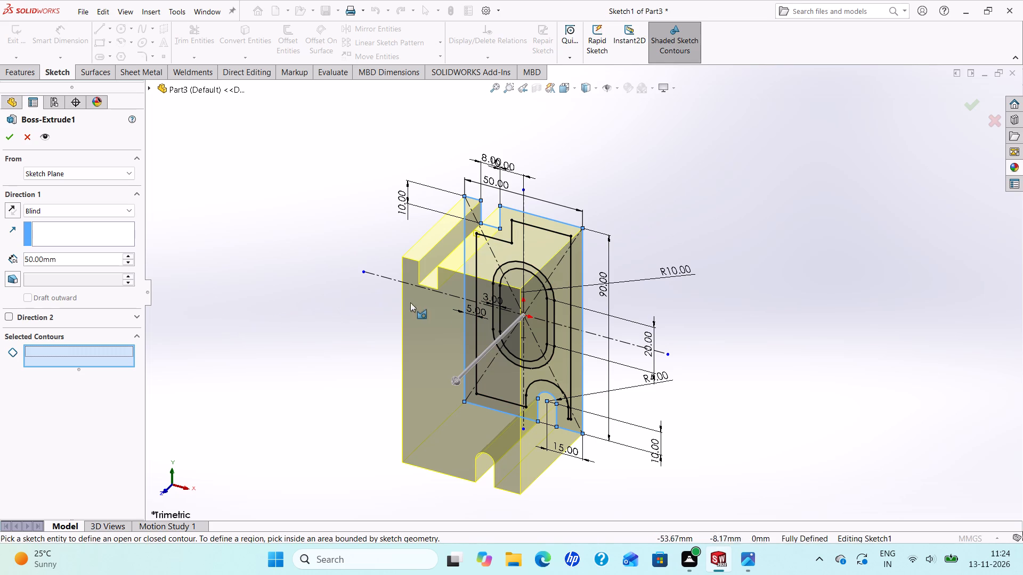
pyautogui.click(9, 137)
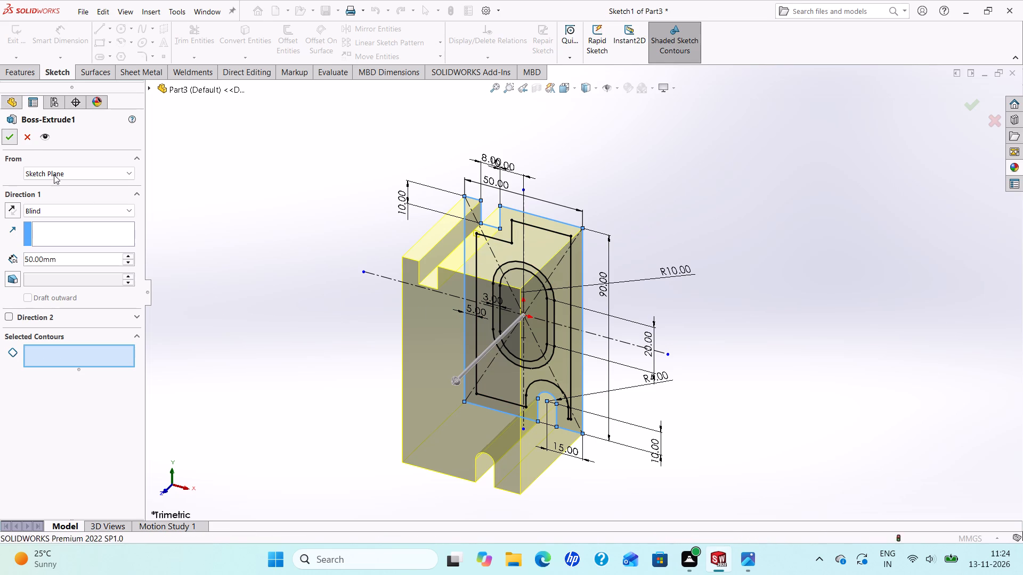
# Examine the edited block and its underlying sketch from several angles.
pyautogui.scroll(2, 348, 330)
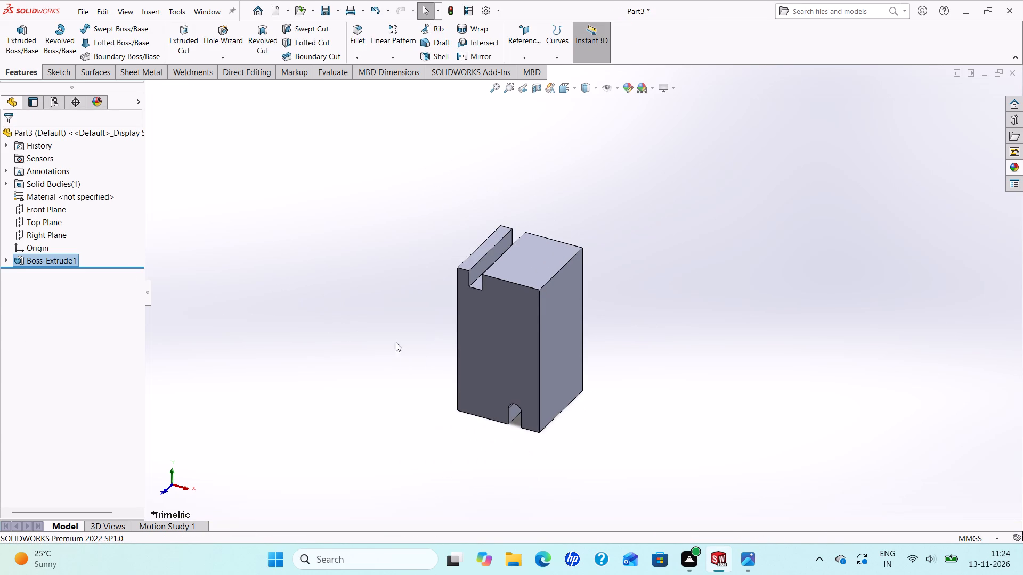
pyautogui.moveTo(440, 326); pyautogui.dragTo(479, 194, button='middle')
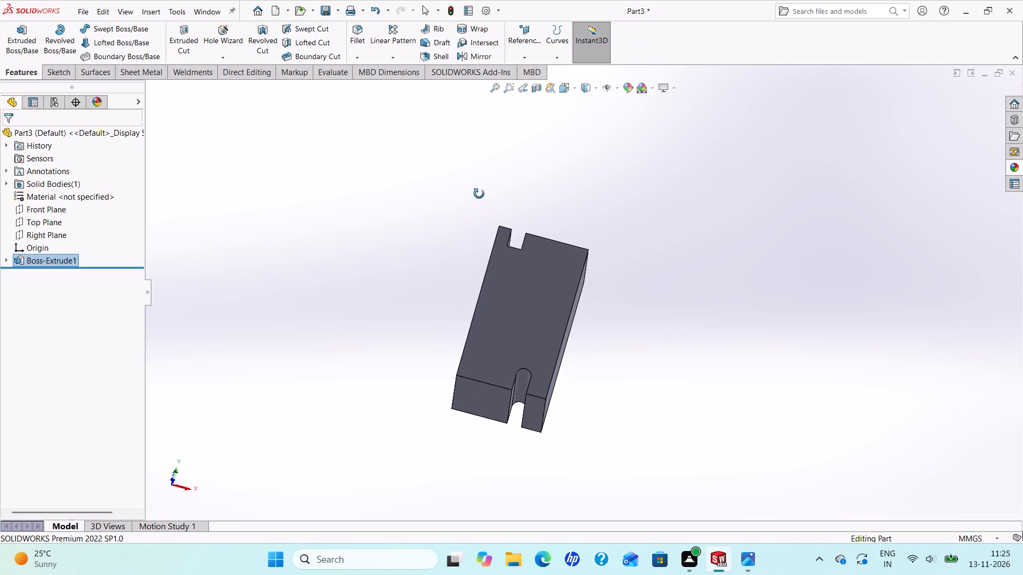
pyautogui.moveTo(479, 194); pyautogui.dragTo(475, 244, button='middle')
pyautogui.scroll(2, 475, 244)
pyautogui.scroll(-2, 501, 289)
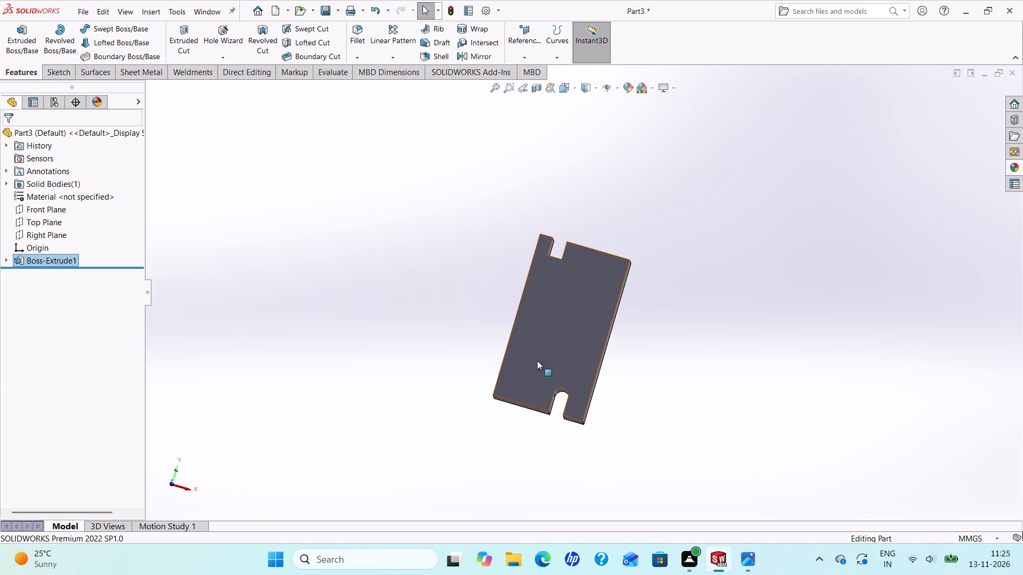
pyautogui.scroll(2, 605, 343)
pyautogui.scroll(-2, 612, 346)
pyautogui.moveTo(612, 334); pyautogui.dragTo(621, 209, button='middle')
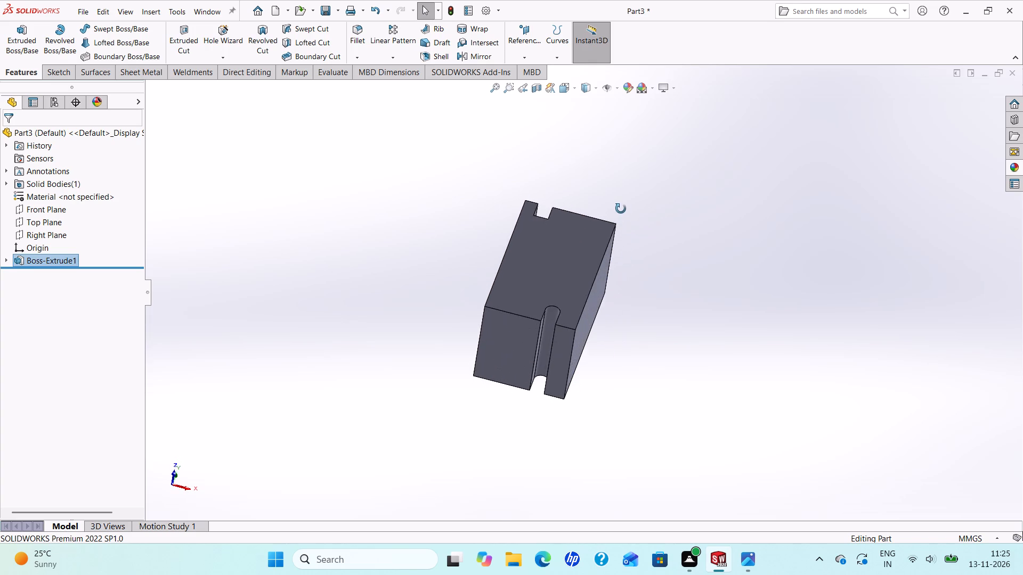
pyautogui.moveTo(621, 209); pyautogui.dragTo(607, 309, button='middle')
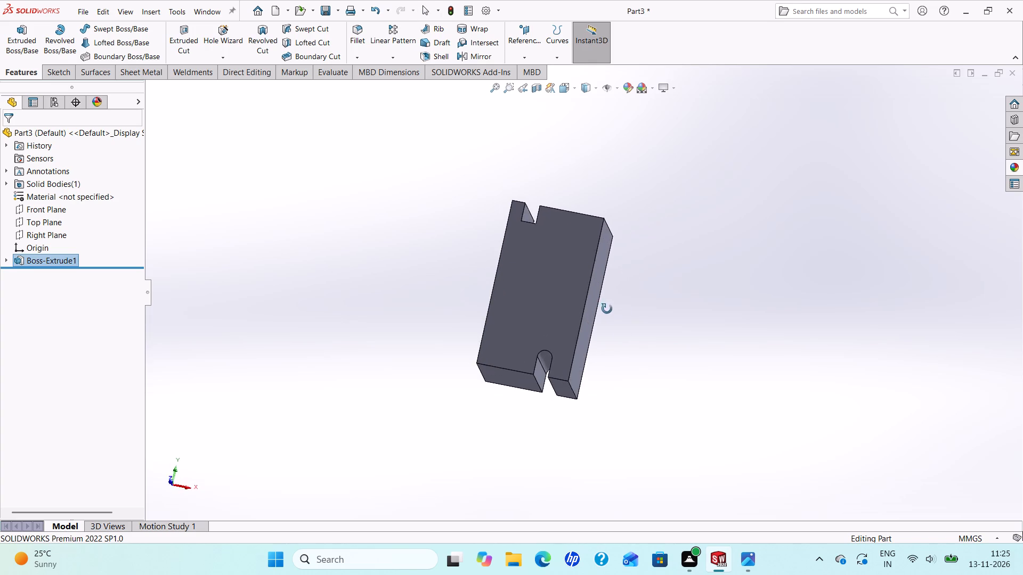
pyautogui.moveTo(607, 309); pyautogui.dragTo(619, 306, button='middle')
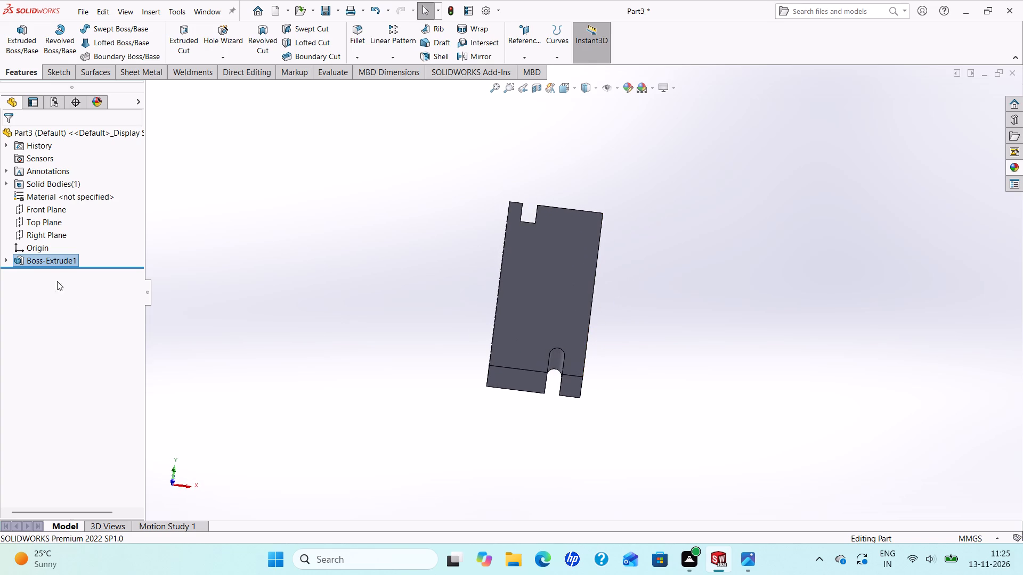
pyautogui.click(4, 261)
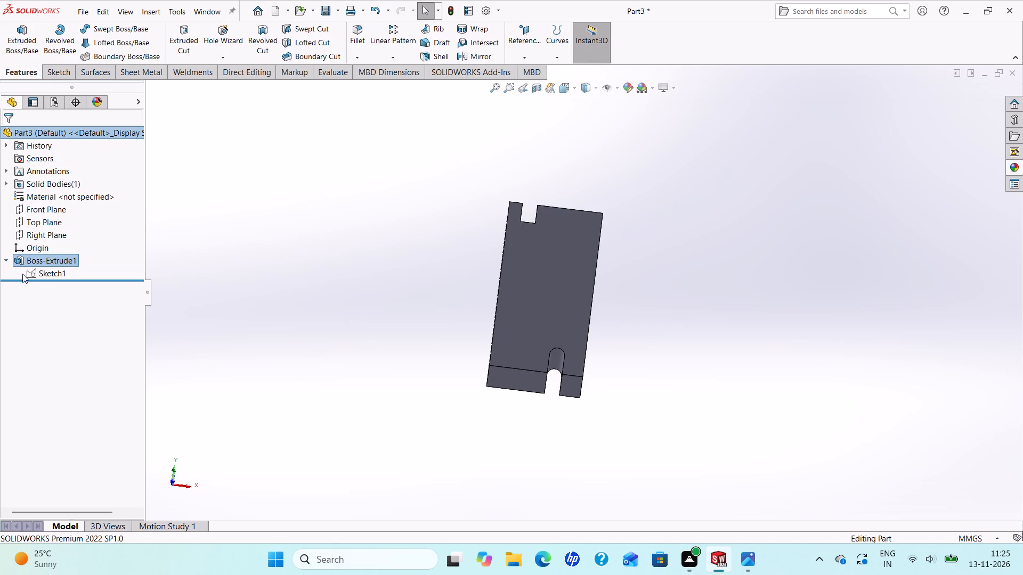
pyautogui.click(59, 270)
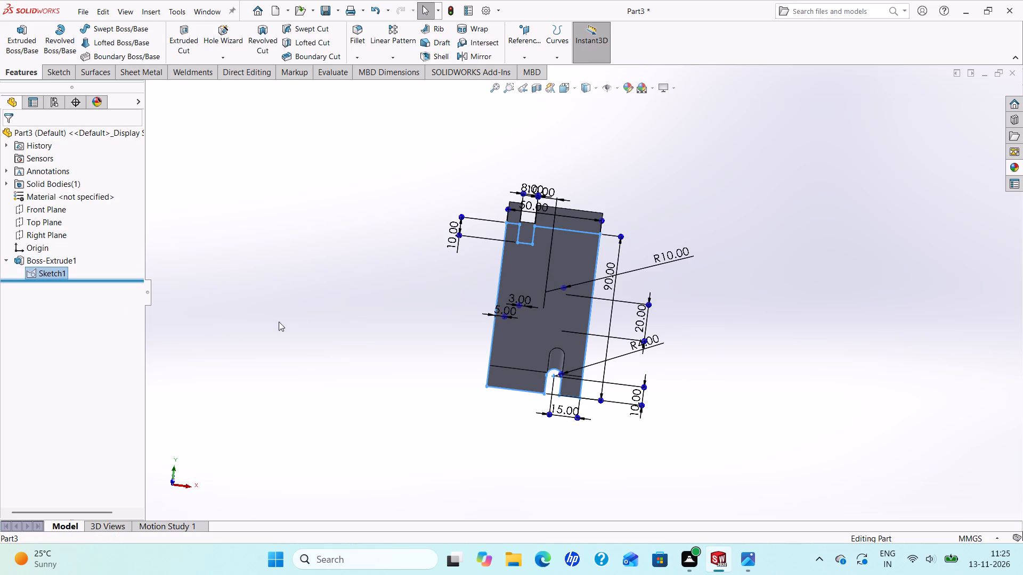
pyautogui.scroll(-1, 464, 305)
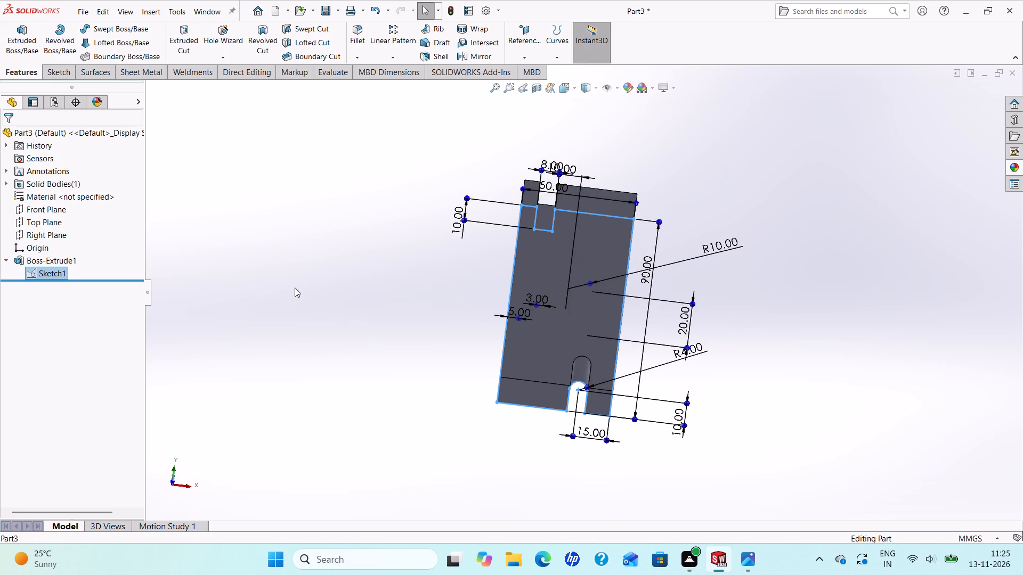
pyautogui.moveTo(295, 287); pyautogui.dragTo(485, 357, button='middle')
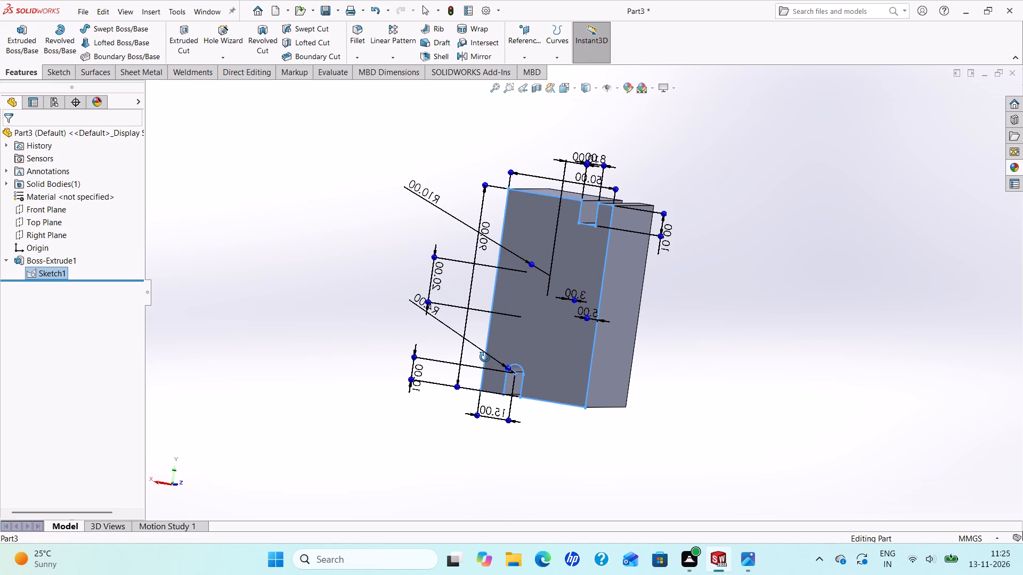
pyautogui.moveTo(485, 357); pyautogui.dragTo(211, 282, button='middle')
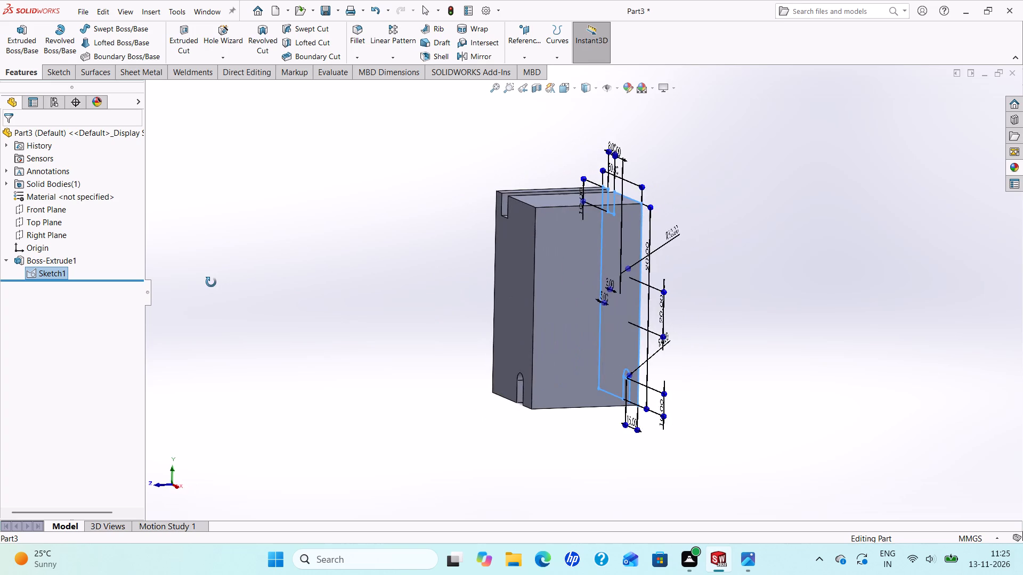
pyautogui.moveTo(211, 282); pyautogui.dragTo(299, 313, button='middle')
pyautogui.scroll(1, 299, 313)
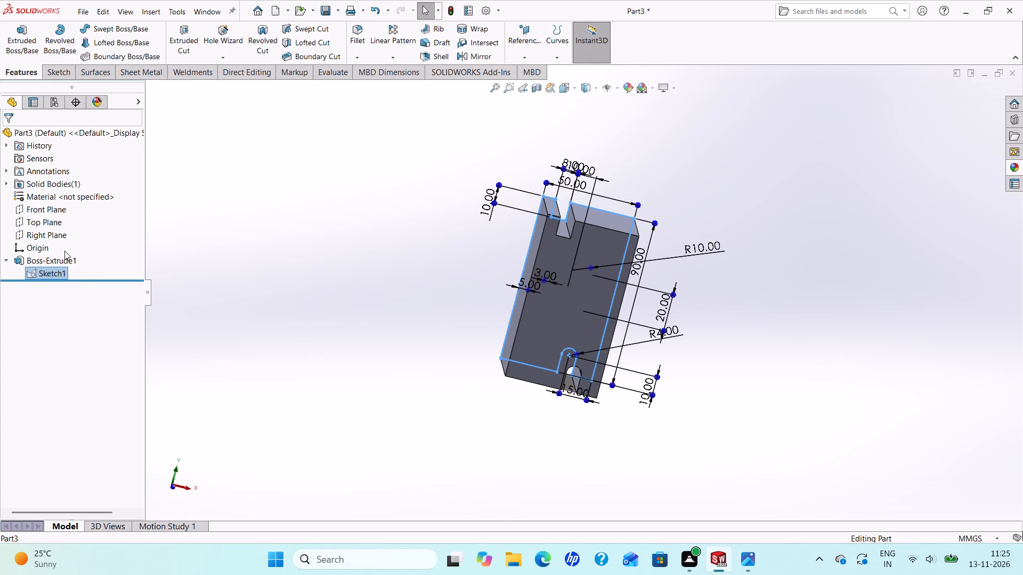
# Undo the extrusion's contour edit and the boss extrusion itself, returning to the profile sketch.
pyautogui.hotkey('ctrl', 'z')
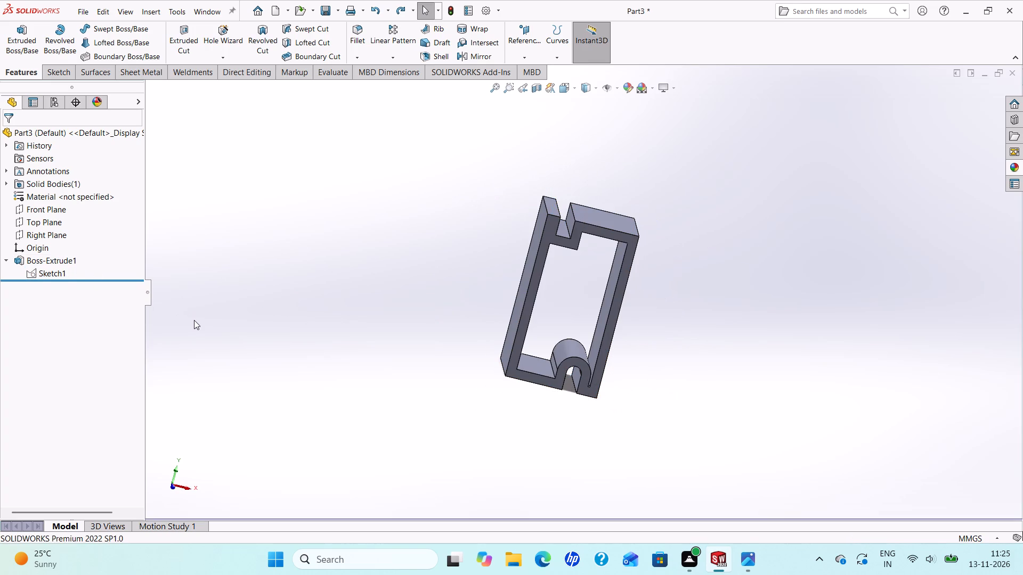
pyautogui.hotkey('ctrl', 'z')
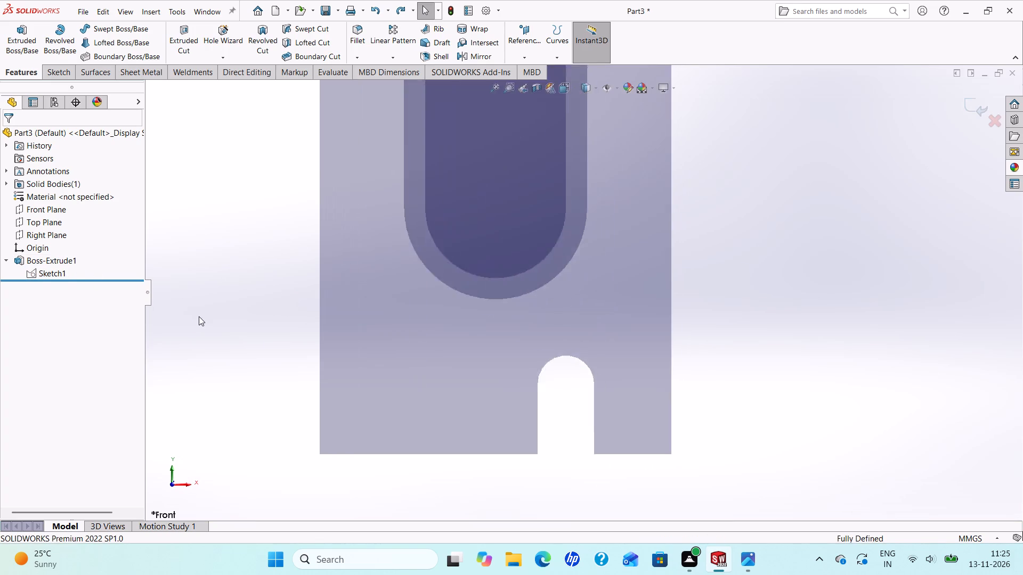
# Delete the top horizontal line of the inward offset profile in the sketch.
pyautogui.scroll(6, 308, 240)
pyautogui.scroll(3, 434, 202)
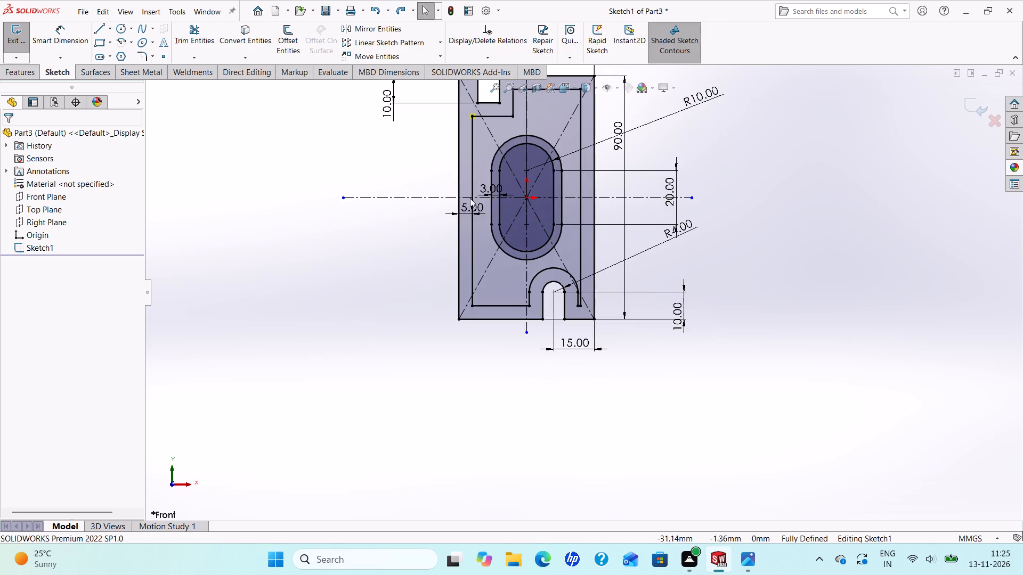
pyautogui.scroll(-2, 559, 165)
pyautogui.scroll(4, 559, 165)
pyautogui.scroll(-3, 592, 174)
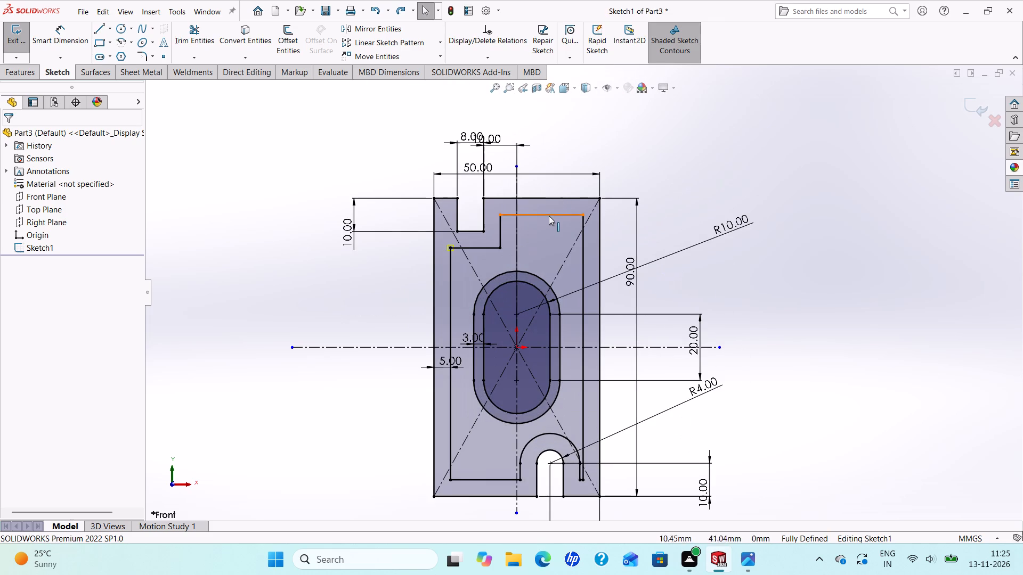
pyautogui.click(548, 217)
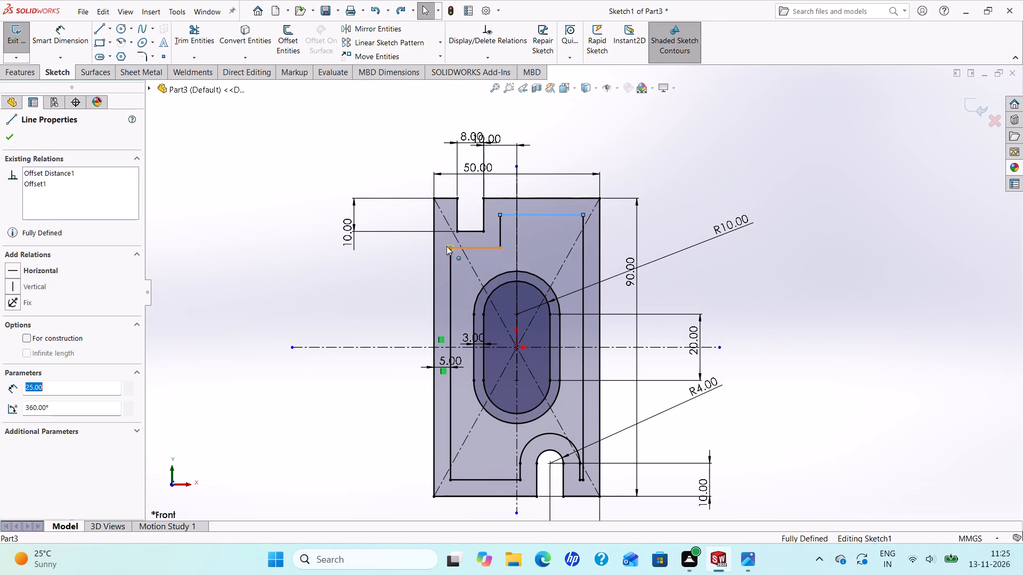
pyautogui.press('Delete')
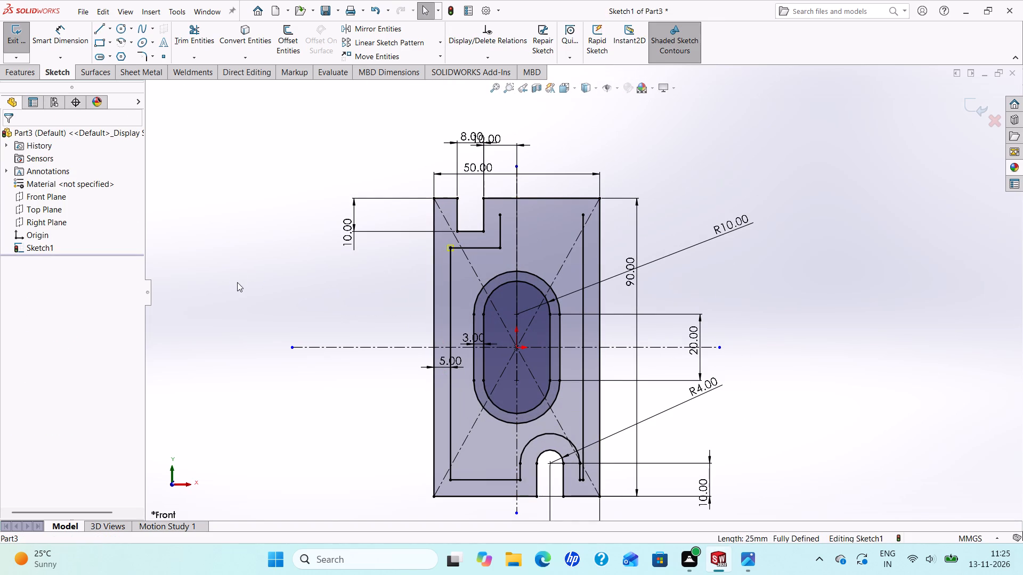
# Undo the offset line's deletion and the 5 mm inward offset of the outer profile.
pyautogui.hotkey('ctrl', 'z')
pyautogui.hotkey('ctrl', 'z')
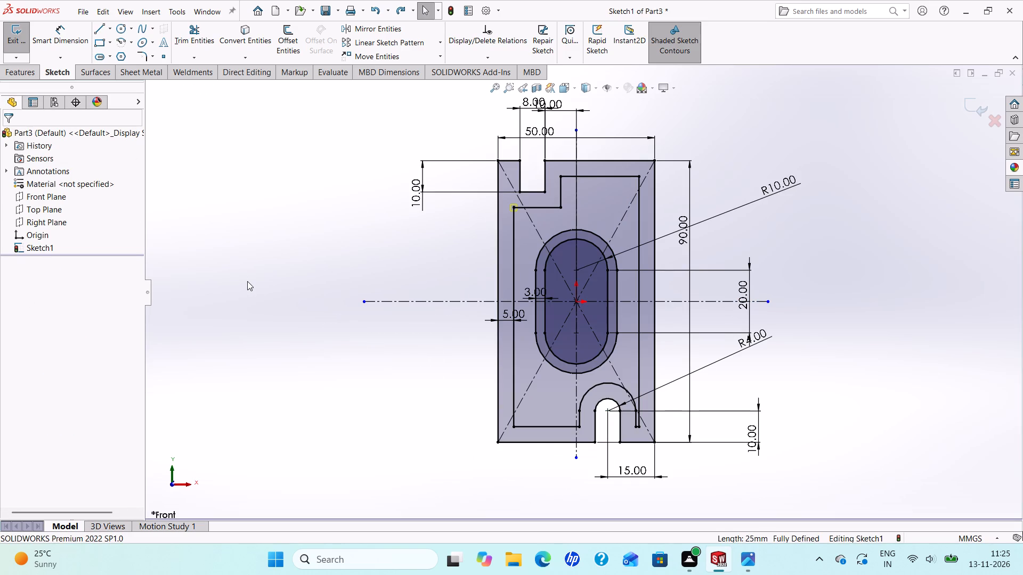
pyautogui.hotkey('ctrl', 'z')
pyautogui.scroll(2, 711, 268)
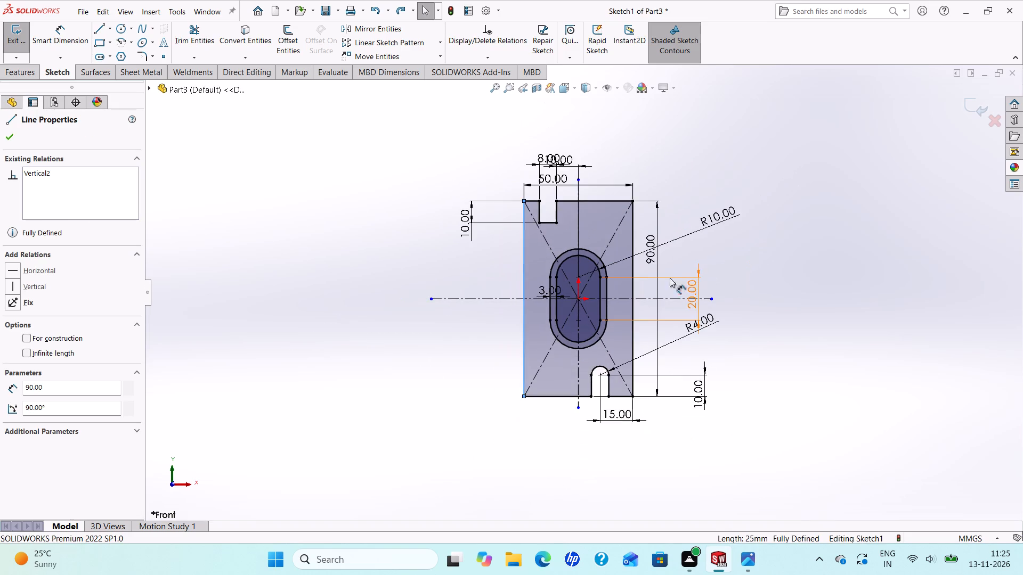
pyautogui.scroll(-2, 656, 280)
pyautogui.click(7, 135)
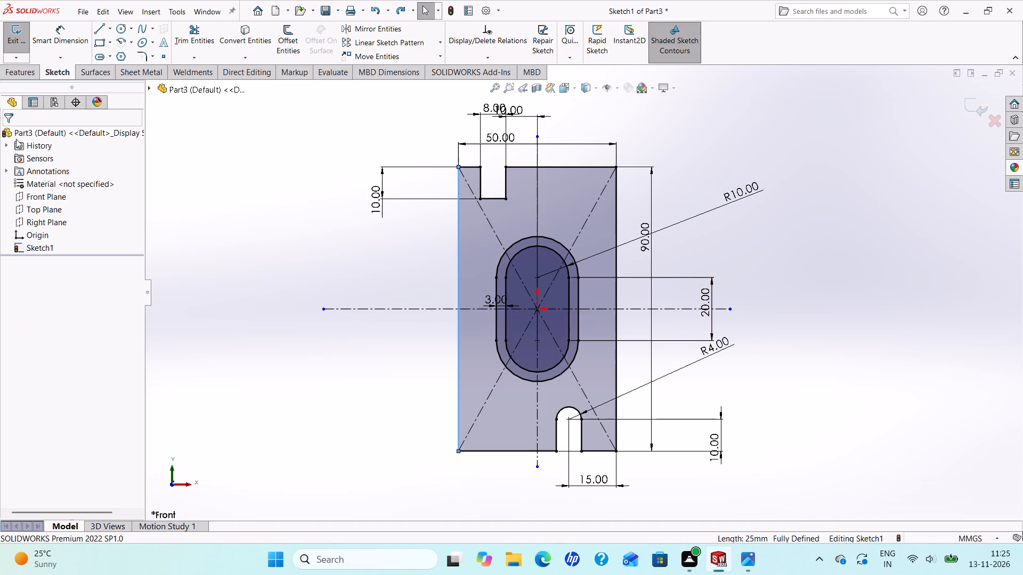
# Extrude the notched outer profile together with both central slot regions of the sketch as a 50 mm blind boss.
pyautogui.scroll(2, 712, 242)
pyautogui.scroll(-2, 667, 259)
pyautogui.scroll(1, 697, 354)
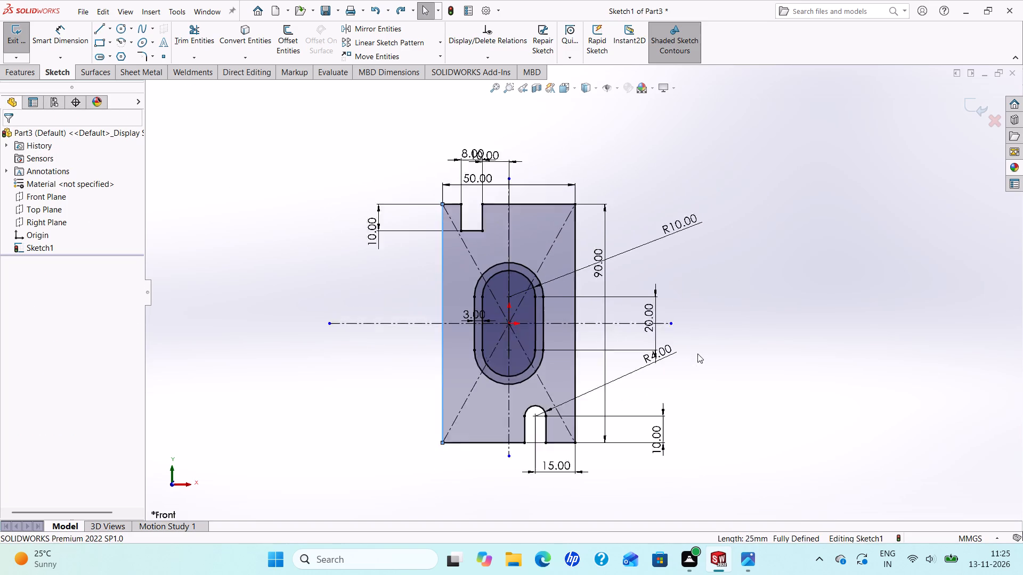
pyautogui.scroll(1, 697, 354)
pyautogui.click(15, 69)
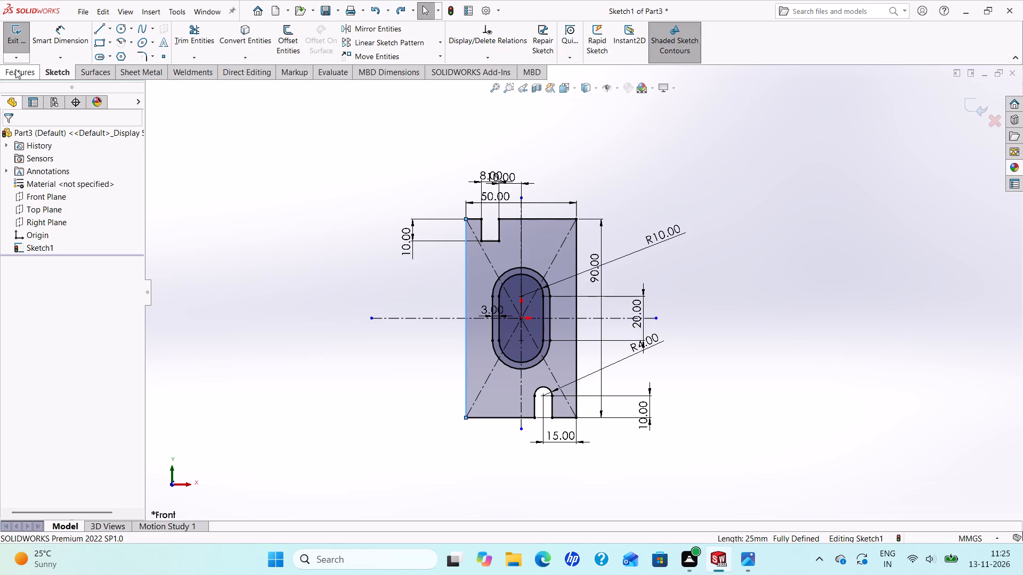
pyautogui.click(18, 50)
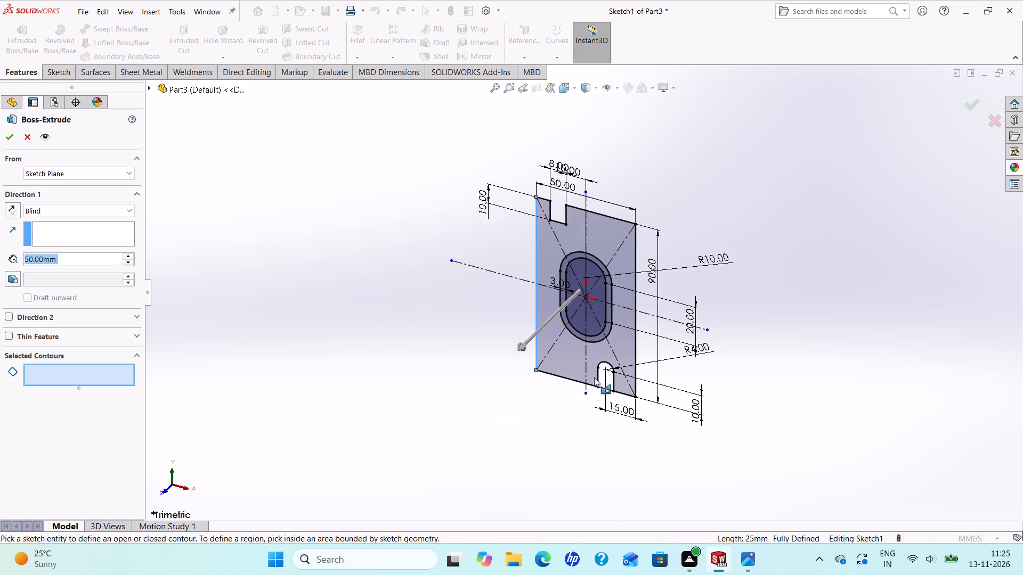
pyautogui.scroll(-4, 611, 314)
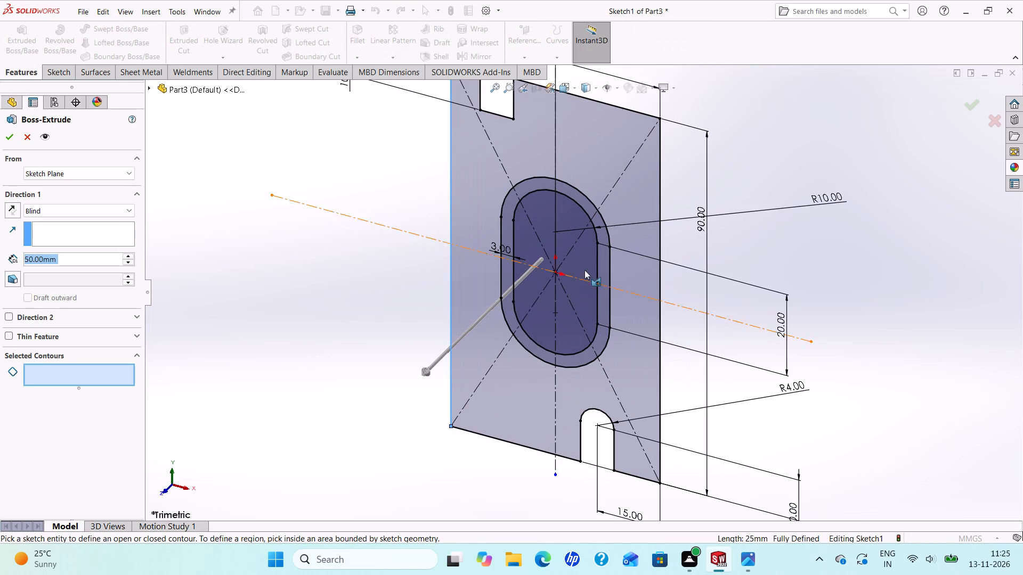
pyautogui.click(571, 227)
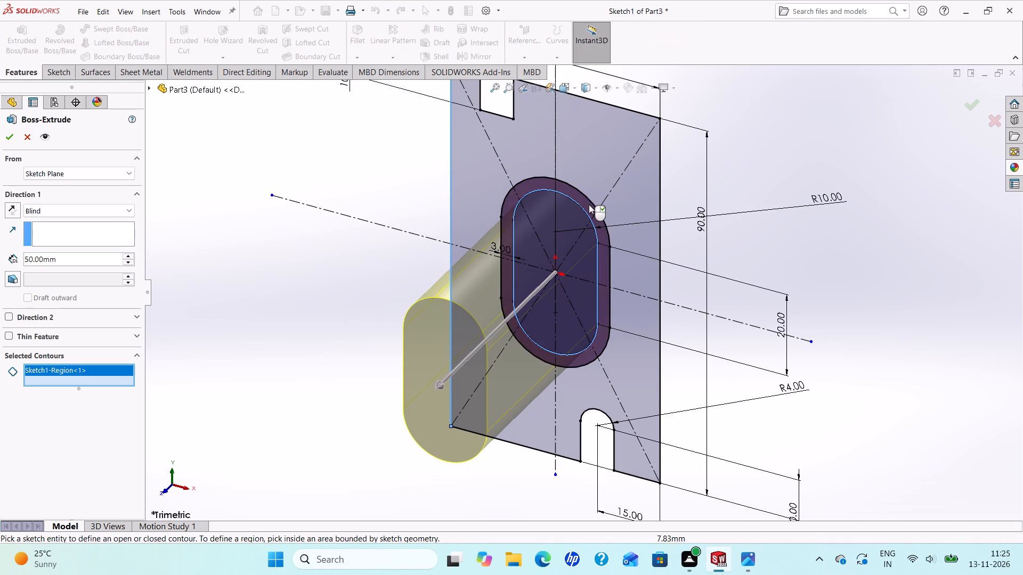
pyautogui.click(589, 204)
pyautogui.click(650, 201)
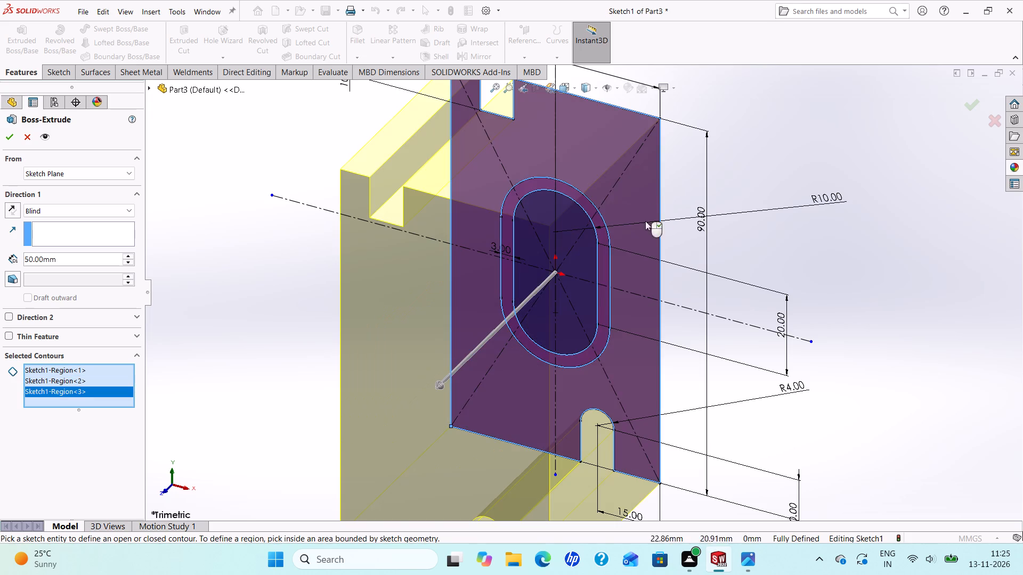
pyautogui.scroll(2, 624, 255)
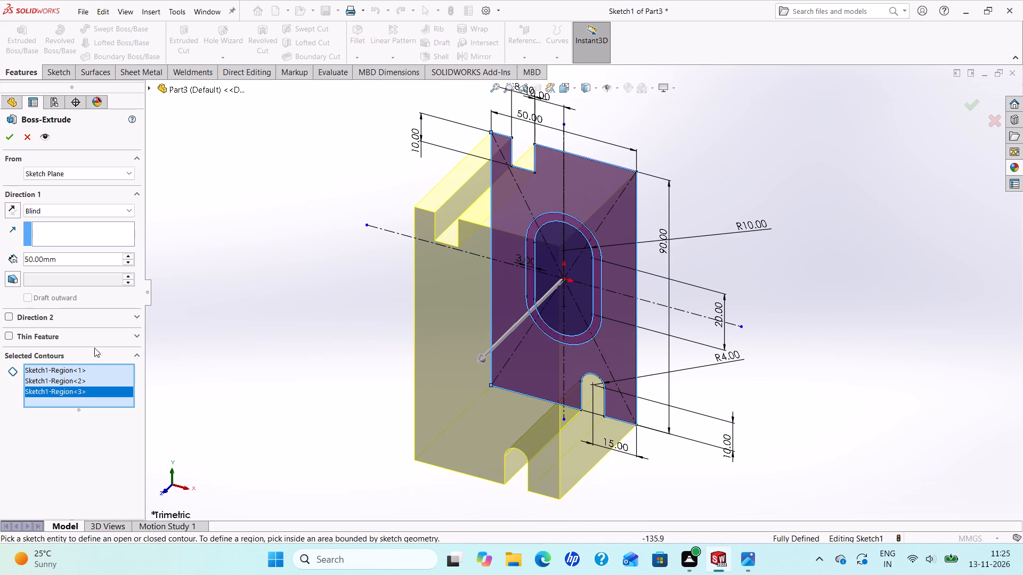
pyautogui.click(9, 137)
pyautogui.scroll(2, 375, 277)
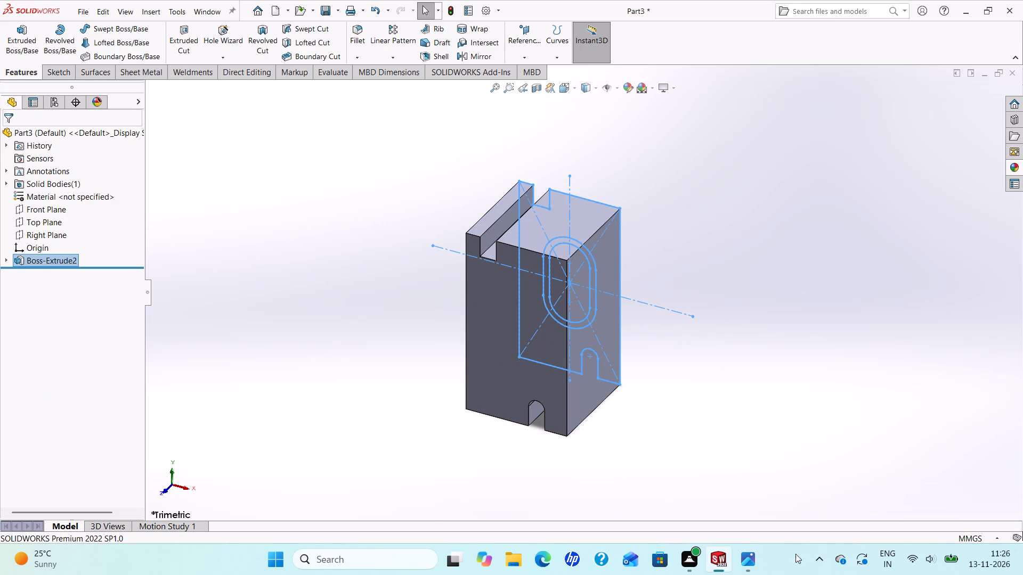
# Reuse the block's sketch to extrude the ring between the two slot outlines 7 mm outward, in the reversed direction, merged with the body.
pyautogui.click(746, 556)
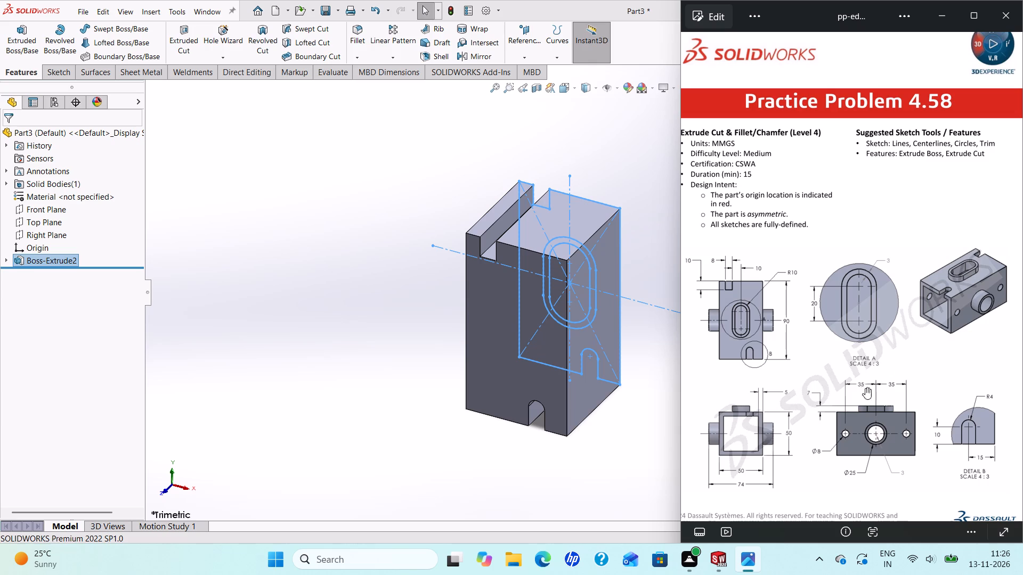
pyautogui.scroll(1, 601, 269)
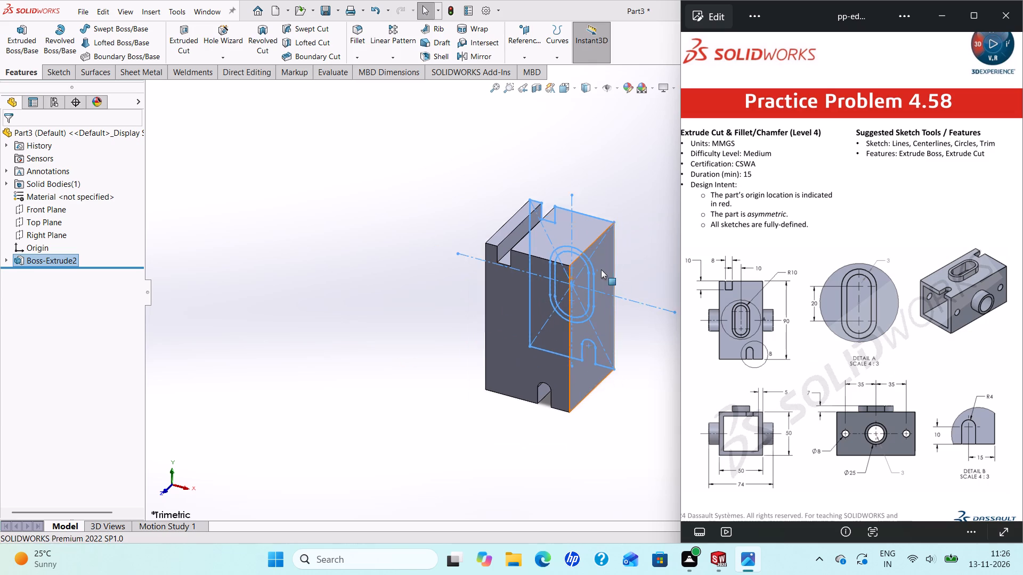
pyautogui.scroll(1, 601, 269)
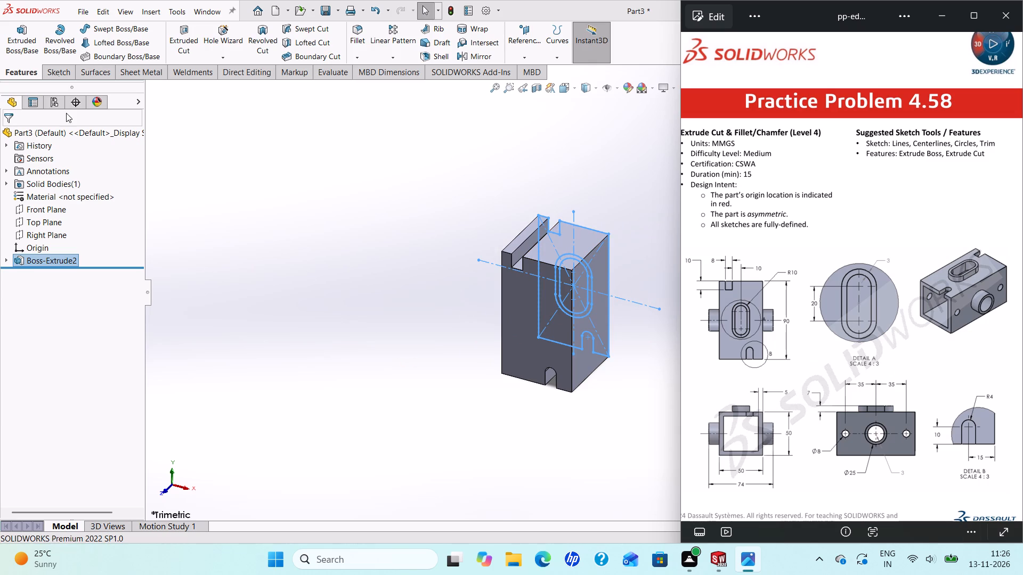
pyautogui.click(3, 262)
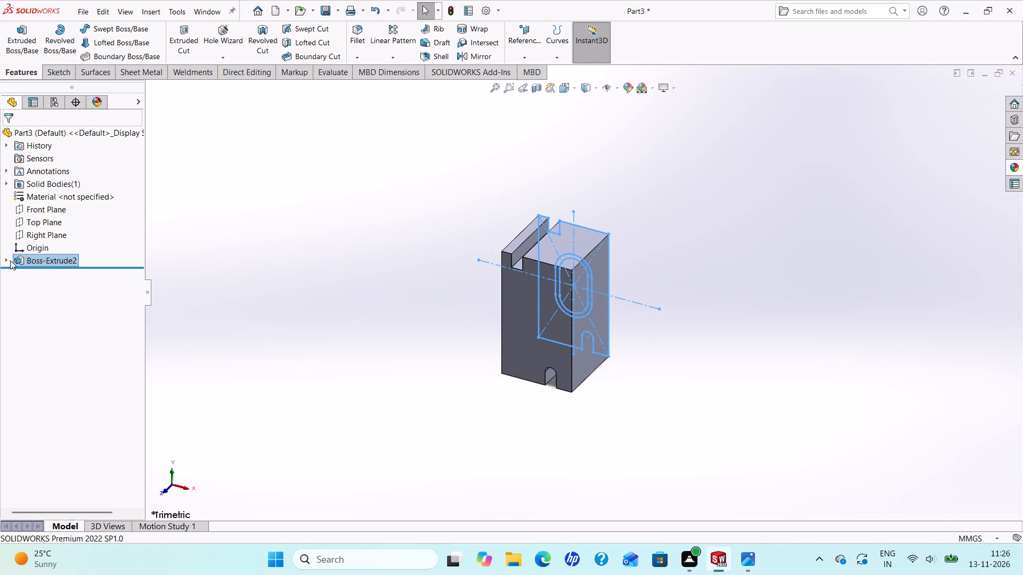
pyautogui.click(5, 258)
pyautogui.click(44, 269)
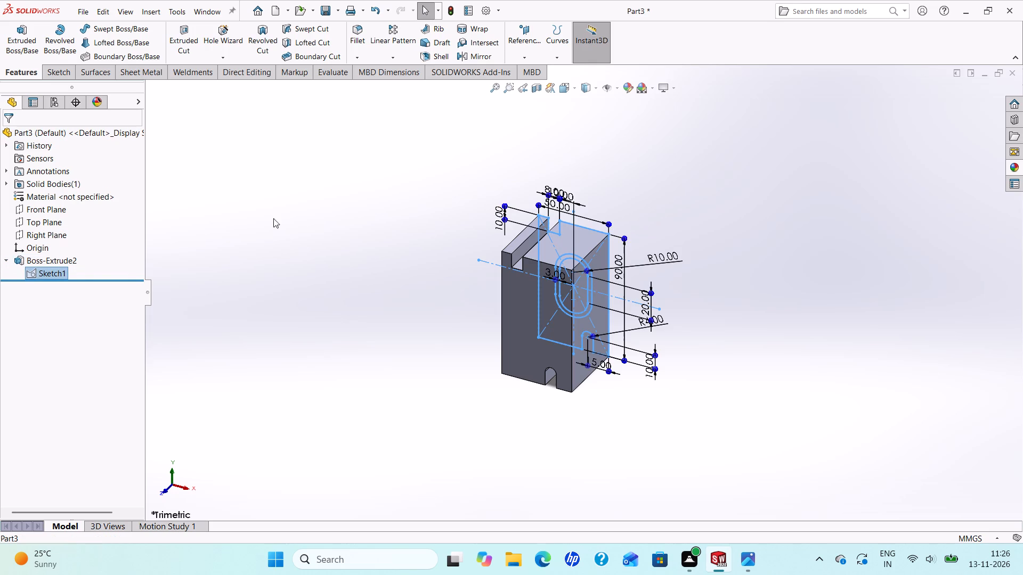
pyautogui.moveTo(346, 171); pyautogui.dragTo(240, 344, button='middle')
pyautogui.scroll(-2, 249, 331)
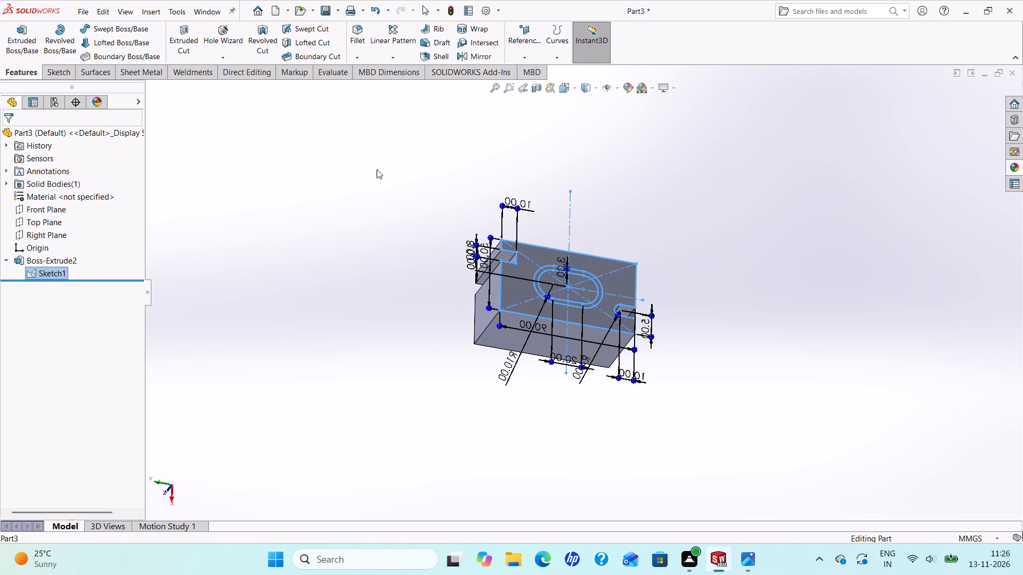
pyautogui.click(23, 52)
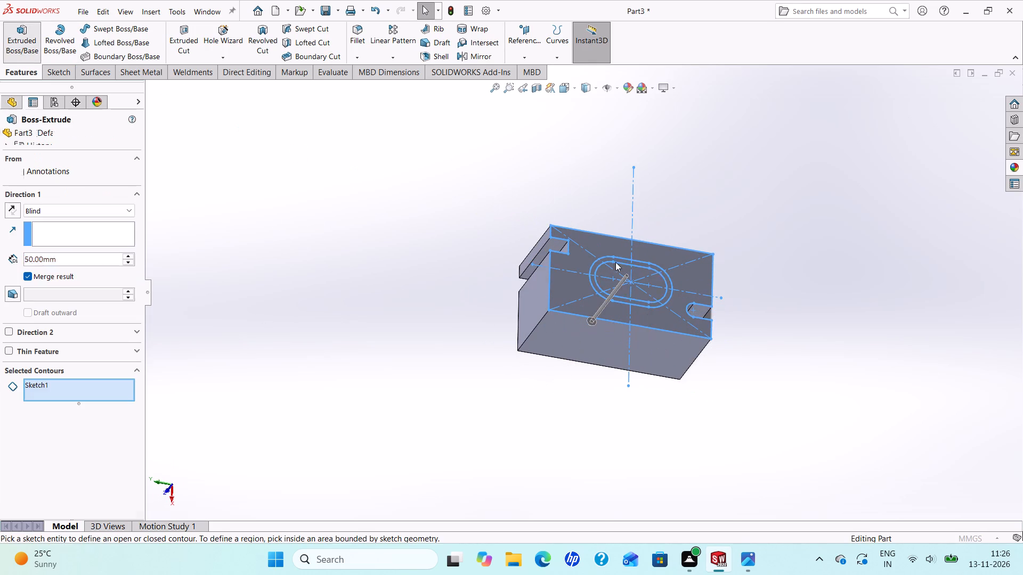
pyautogui.scroll(-4, 705, 301)
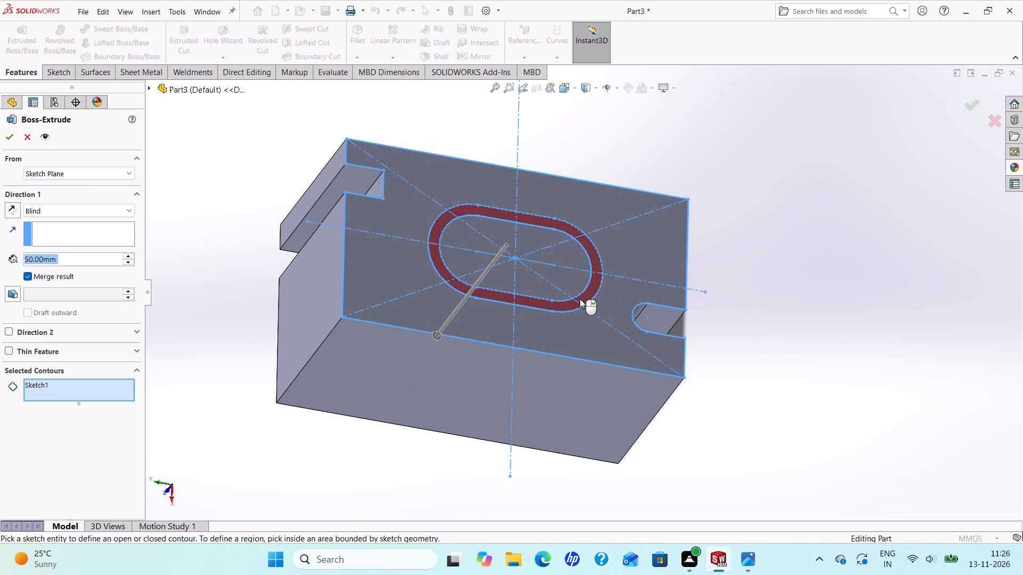
pyautogui.click(580, 299)
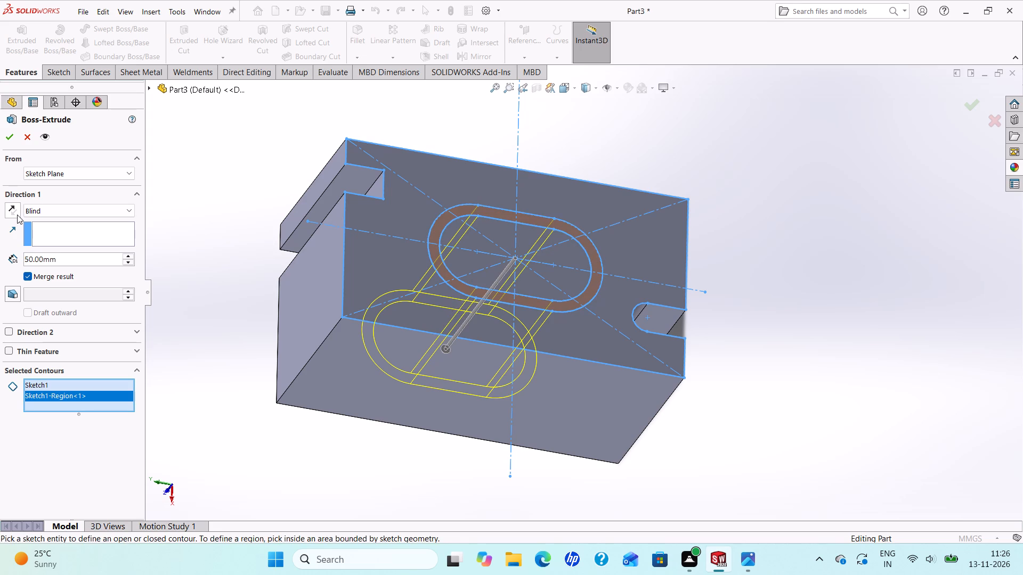
pyautogui.click(15, 211)
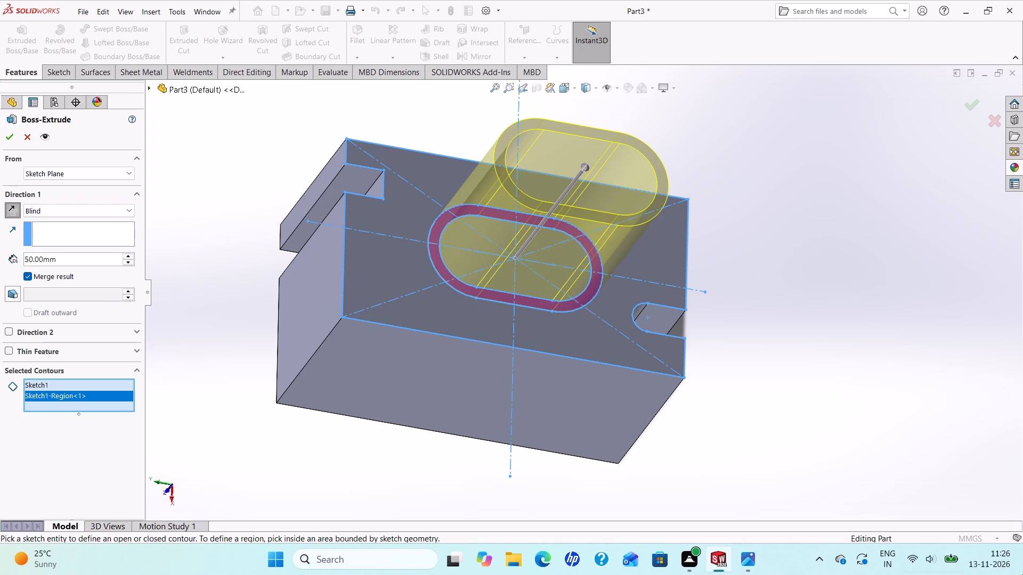
pyautogui.moveTo(58, 258); pyautogui.dragTo(36, 260)
pyautogui.moveTo(36, 260); pyautogui.dragTo(0, 282)
pyautogui.press('7')
pyautogui.press('Return')
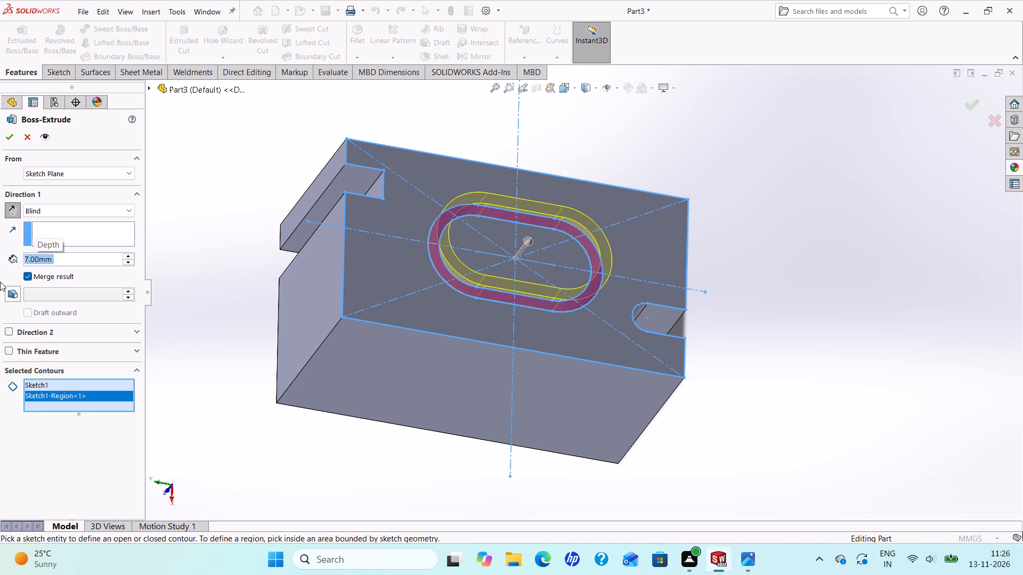
pyautogui.click(8, 137)
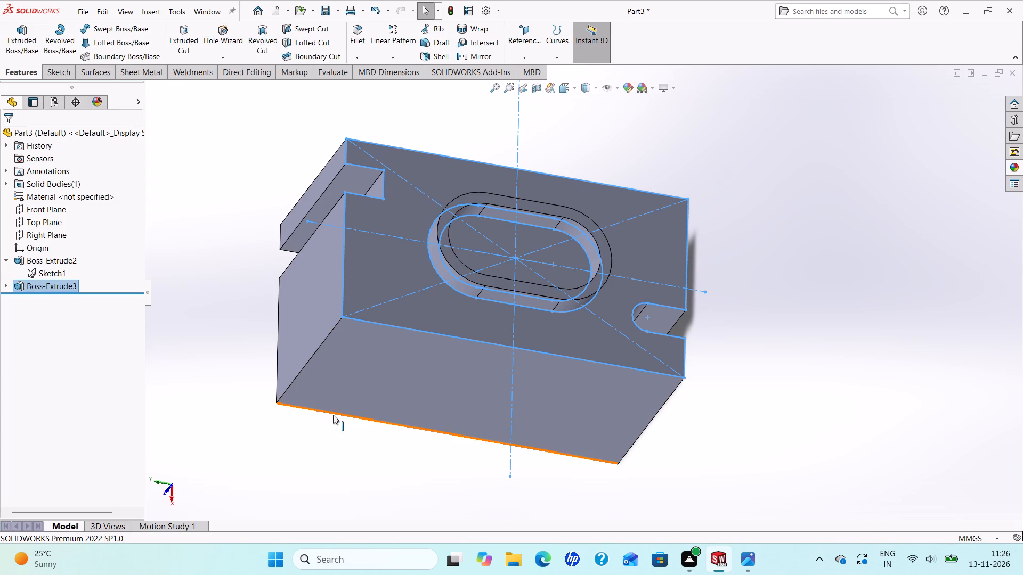
pyautogui.press('Escape')
# Start a sketch on the block face enclosed by the raised slot ring and convert that face's outline into sketch entities.
pyautogui.scroll(-2, 434, 358)
pyautogui.scroll(3, 426, 347)
pyautogui.scroll(-3, 525, 306)
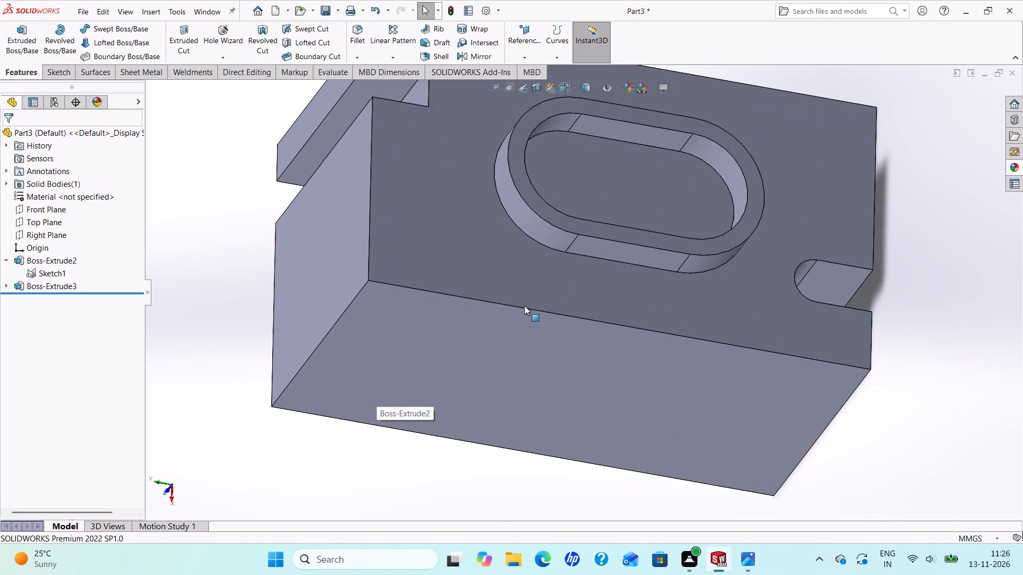
pyautogui.scroll(3, 504, 294)
pyautogui.scroll(-2, 615, 254)
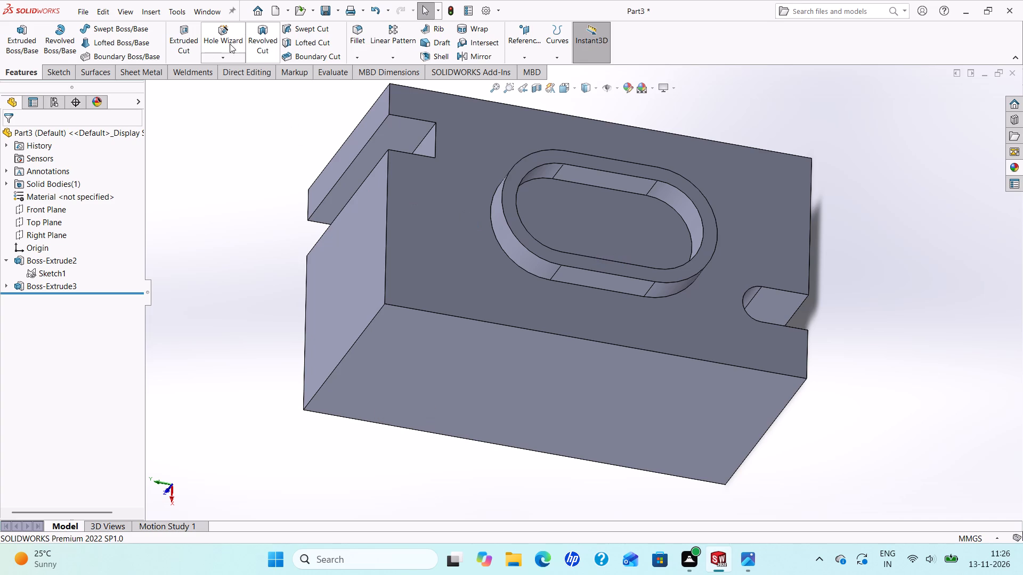
pyautogui.click(612, 221)
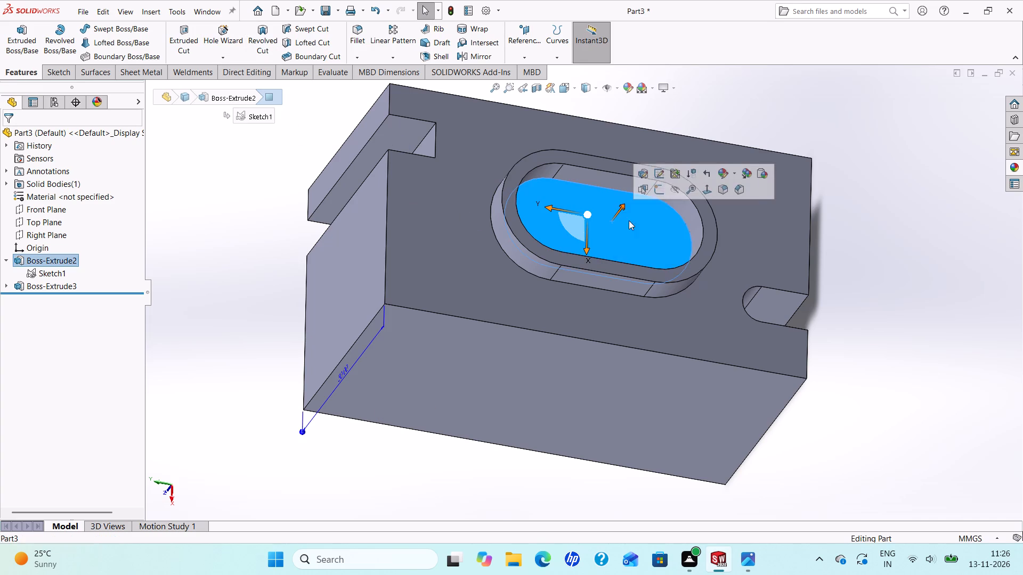
pyautogui.click(659, 186)
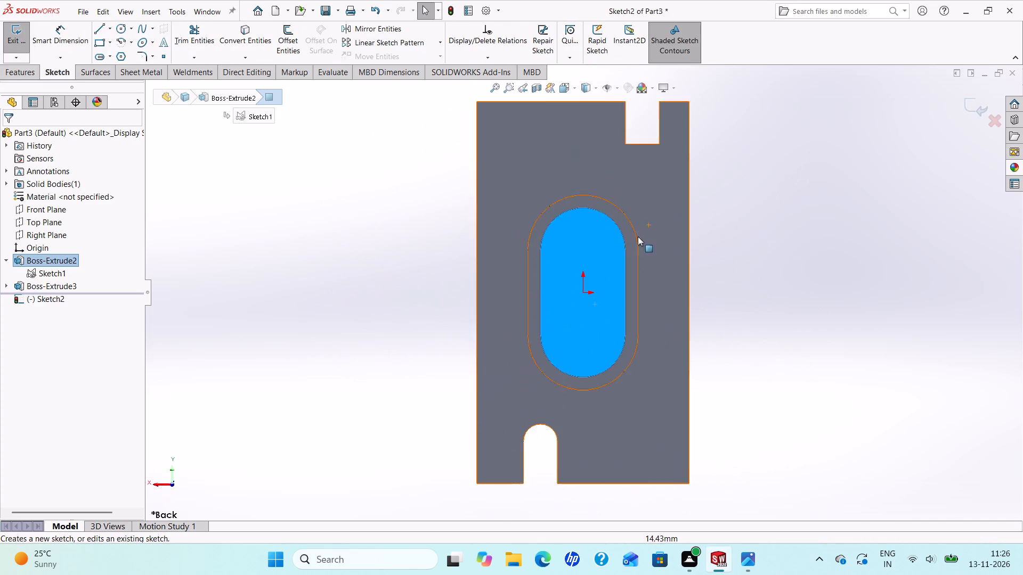
pyautogui.click(248, 42)
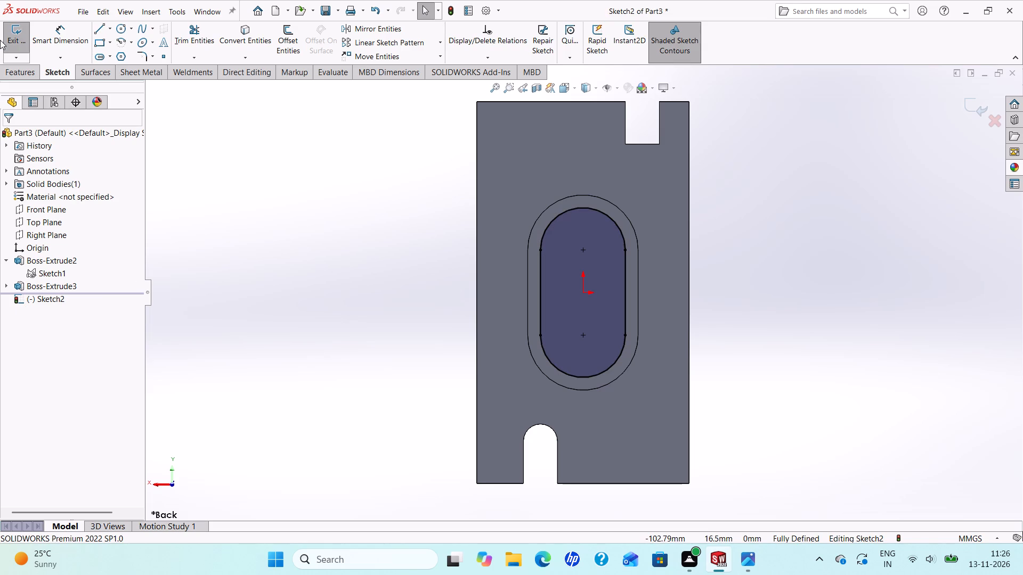
# Cut the converted slot outline 45 mm deep into the block as a blind extruded cut, checking the practice drawing for the depth.
pyautogui.click(11, 69)
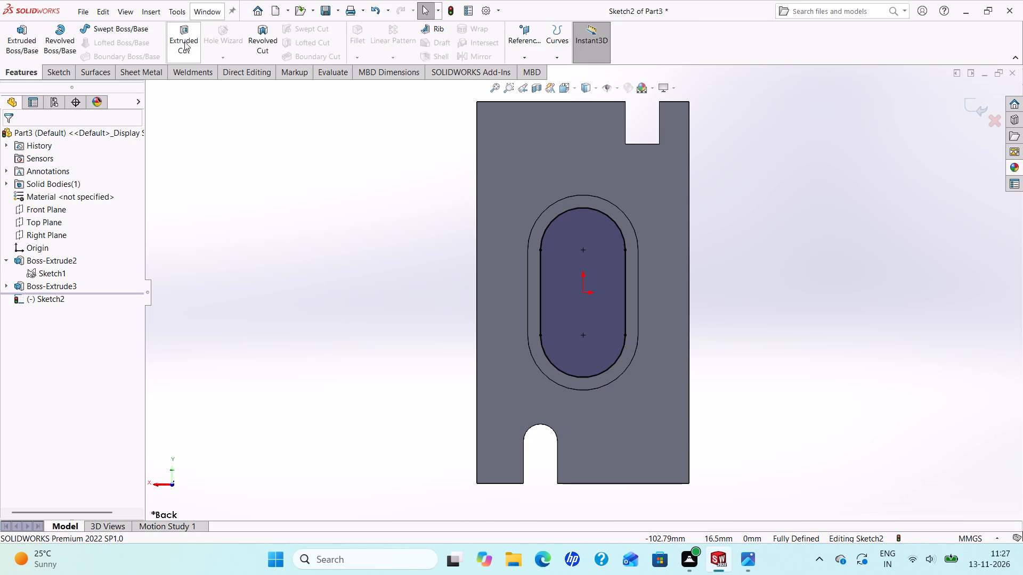
pyautogui.click(182, 37)
pyautogui.scroll(2, 368, 201)
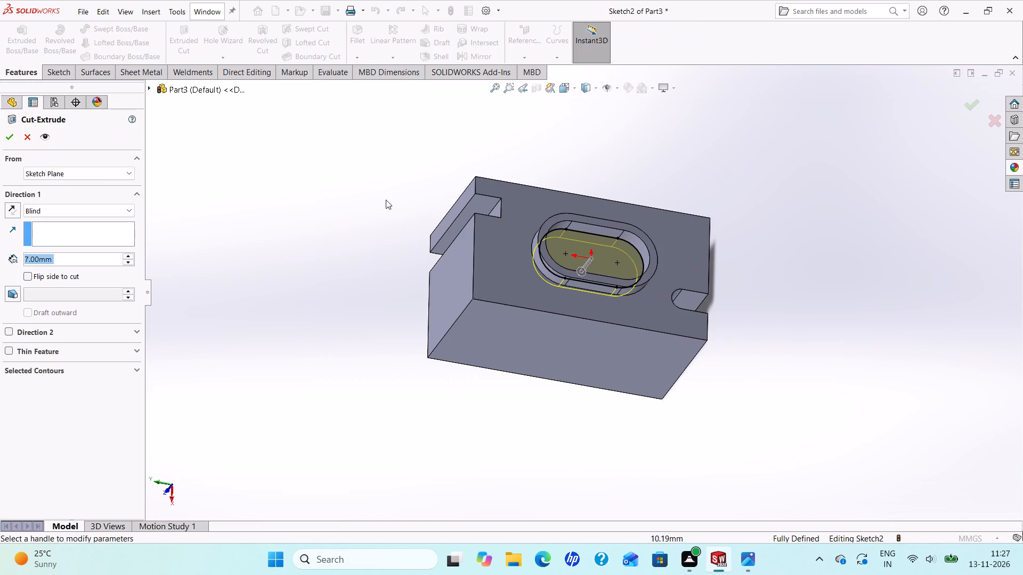
pyautogui.click(753, 559)
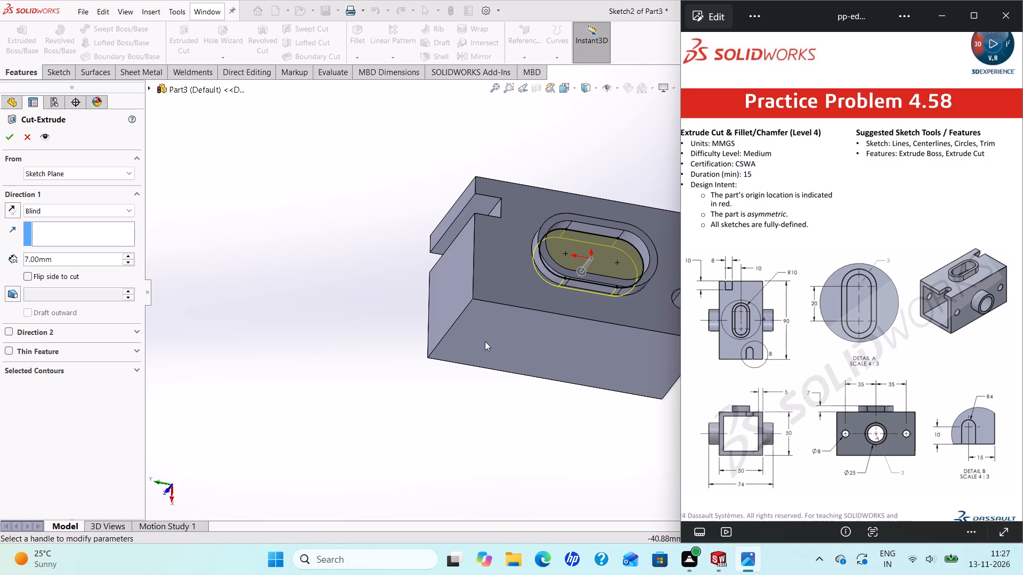
pyautogui.scroll(2, 509, 323)
pyautogui.scroll(-2, 621, 313)
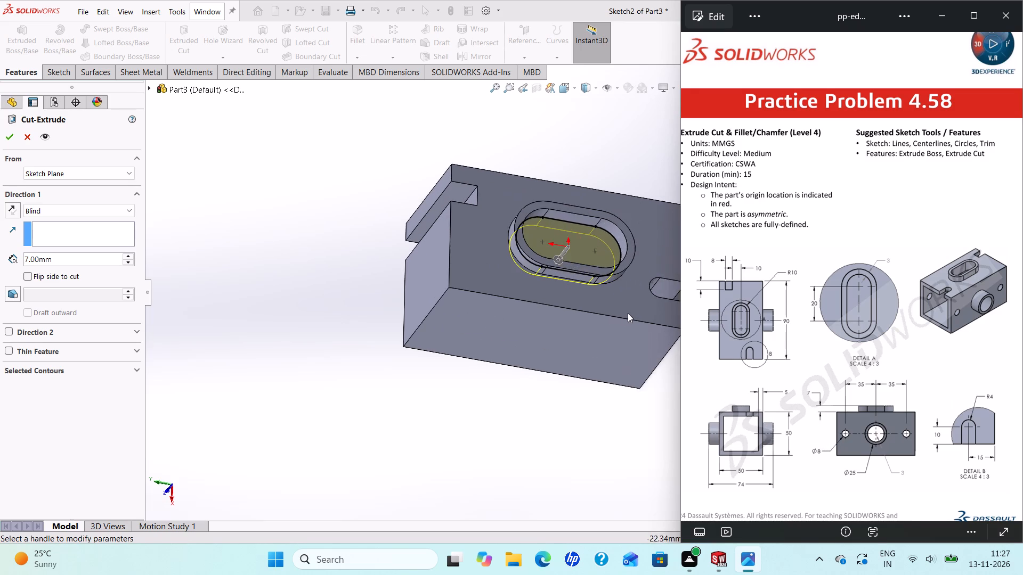
pyautogui.scroll(3, 614, 313)
pyautogui.scroll(-2, 677, 294)
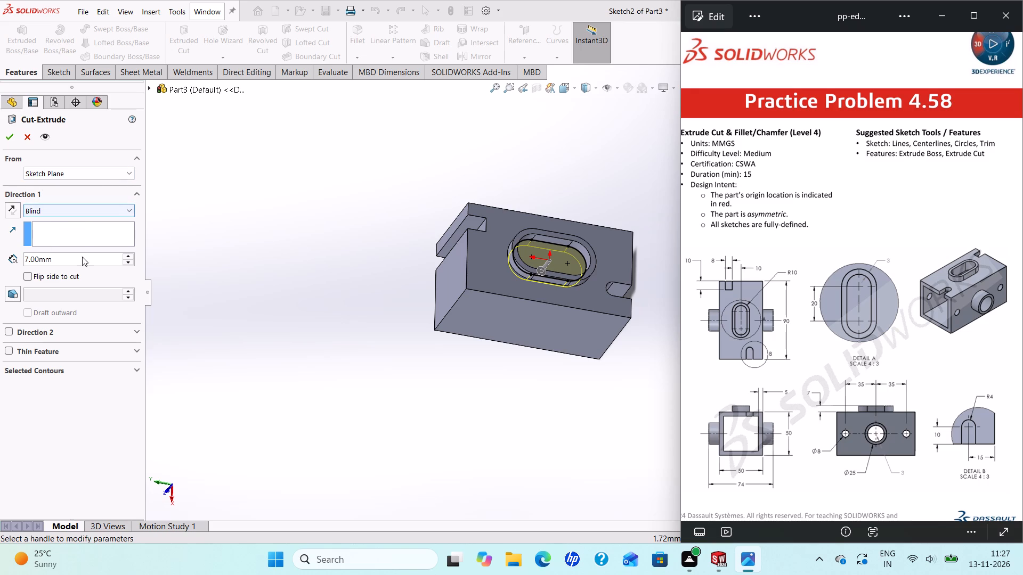
pyautogui.moveTo(77, 261); pyautogui.dragTo(58, 261)
pyautogui.write('45')
pyautogui.press('Return')
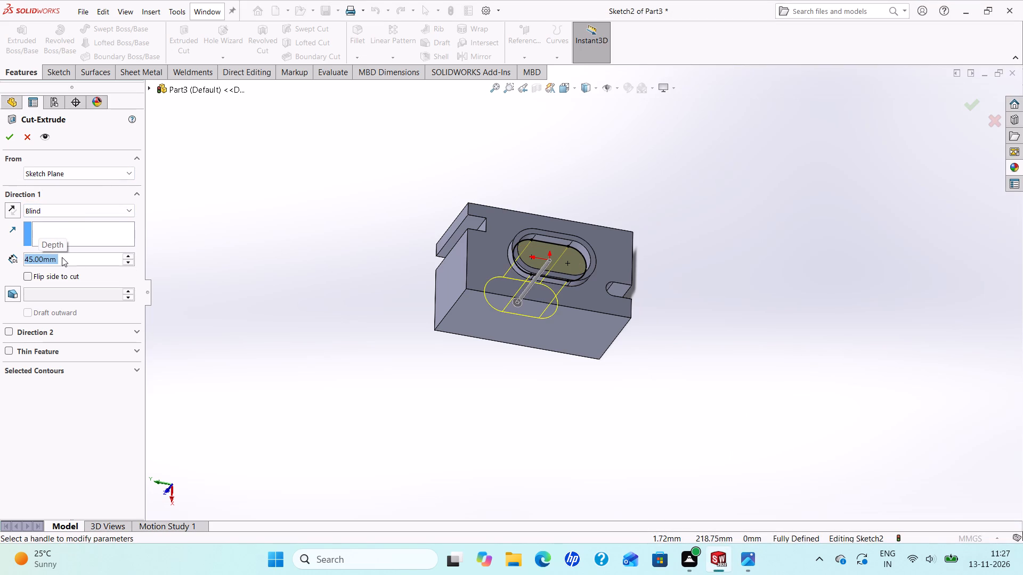
pyautogui.scroll(1, 449, 282)
pyautogui.moveTo(449, 282); pyautogui.dragTo(445, 133, button='middle')
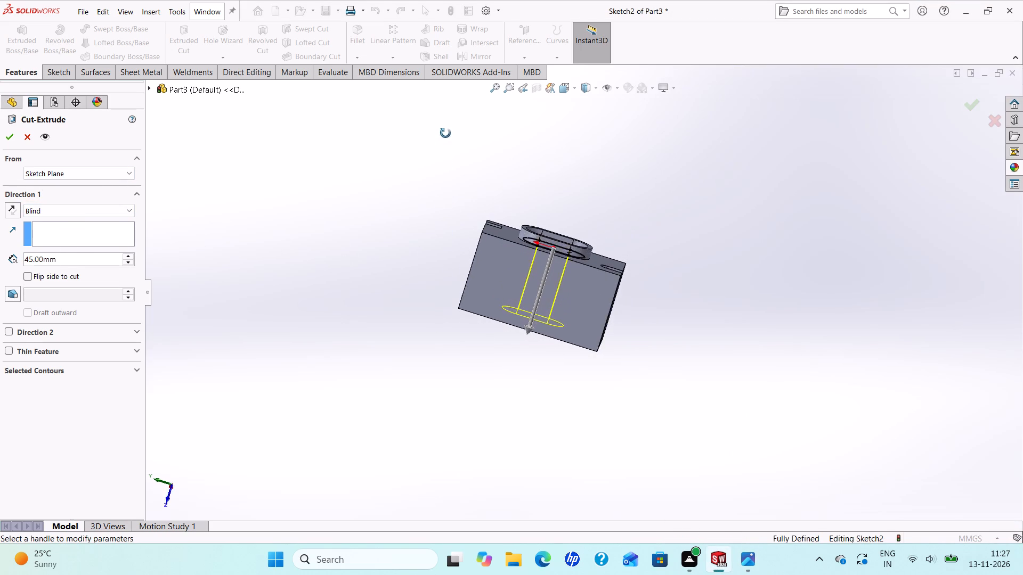
pyautogui.moveTo(445, 133); pyautogui.dragTo(460, 160, button='middle')
pyautogui.scroll(2, 460, 160)
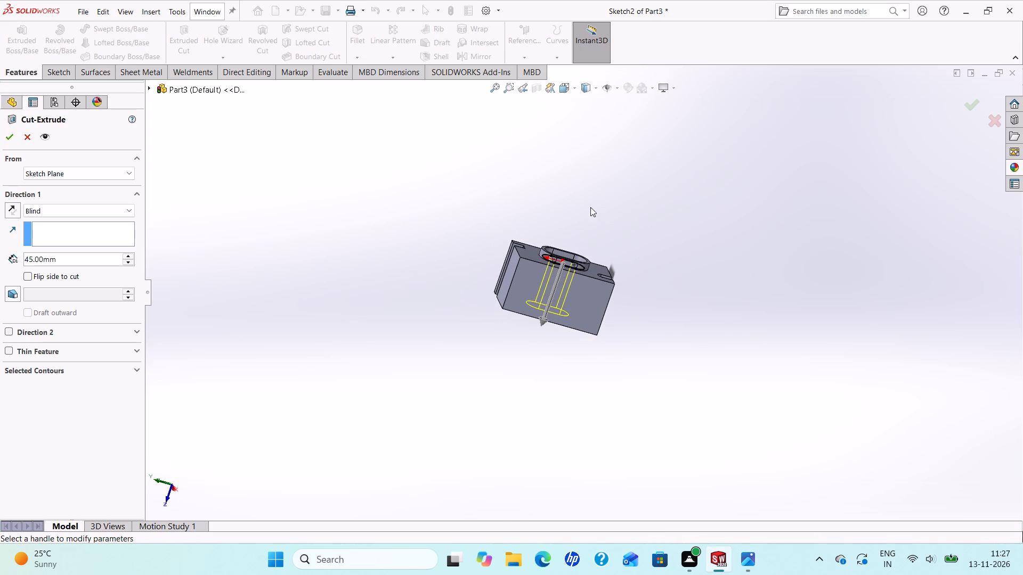
pyautogui.scroll(-2, 662, 211)
pyautogui.scroll(2, 648, 235)
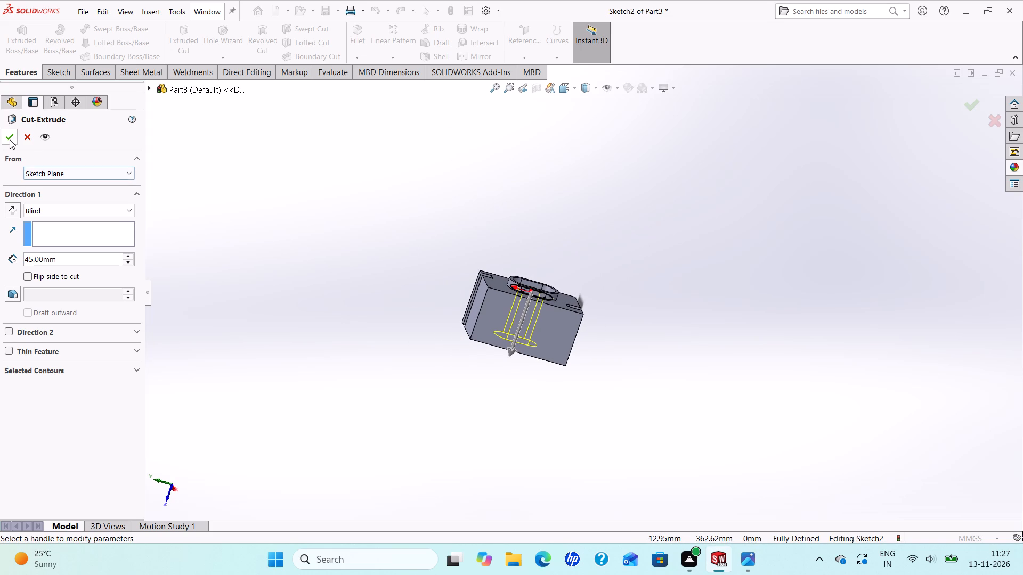
pyautogui.click(9, 139)
pyautogui.moveTo(318, 276); pyautogui.dragTo(280, 446, button='middle')
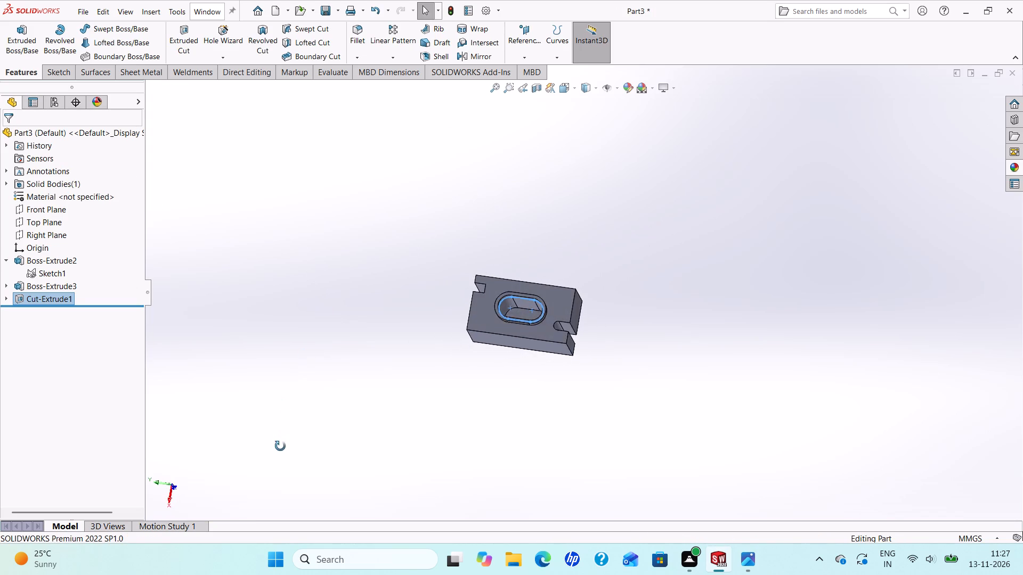
pyautogui.moveTo(280, 446); pyautogui.dragTo(285, 457, button='middle')
pyautogui.press('Escape')
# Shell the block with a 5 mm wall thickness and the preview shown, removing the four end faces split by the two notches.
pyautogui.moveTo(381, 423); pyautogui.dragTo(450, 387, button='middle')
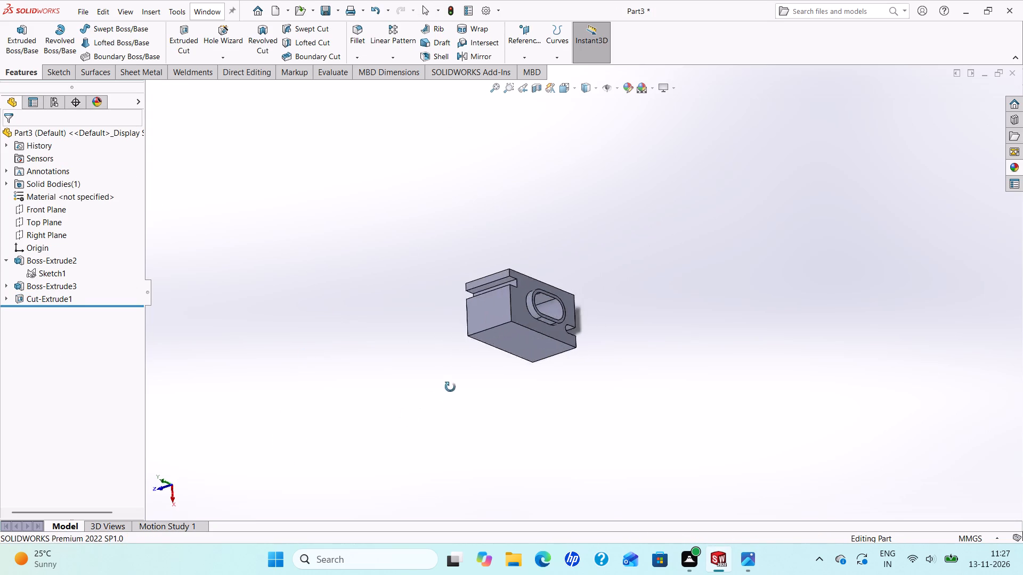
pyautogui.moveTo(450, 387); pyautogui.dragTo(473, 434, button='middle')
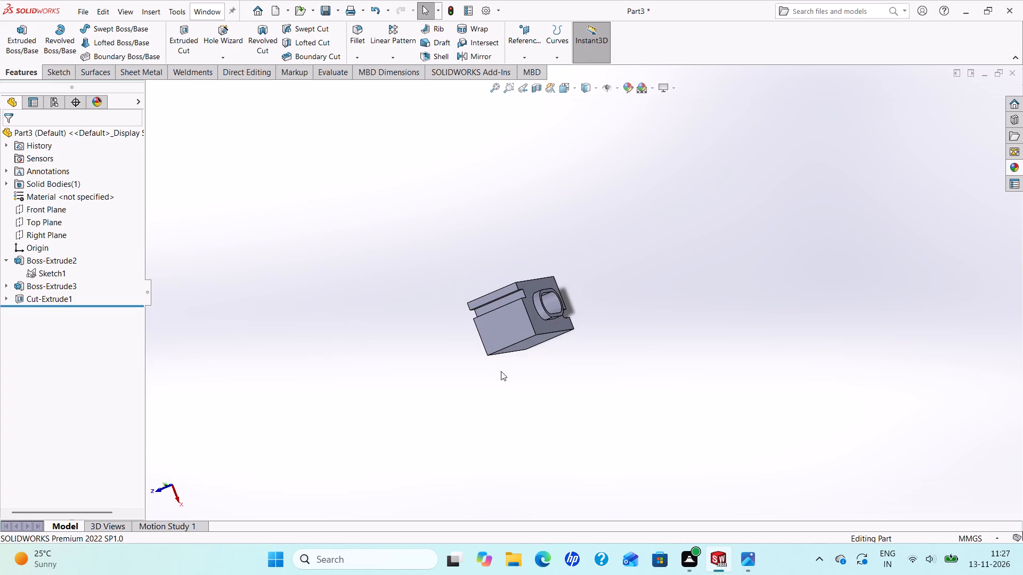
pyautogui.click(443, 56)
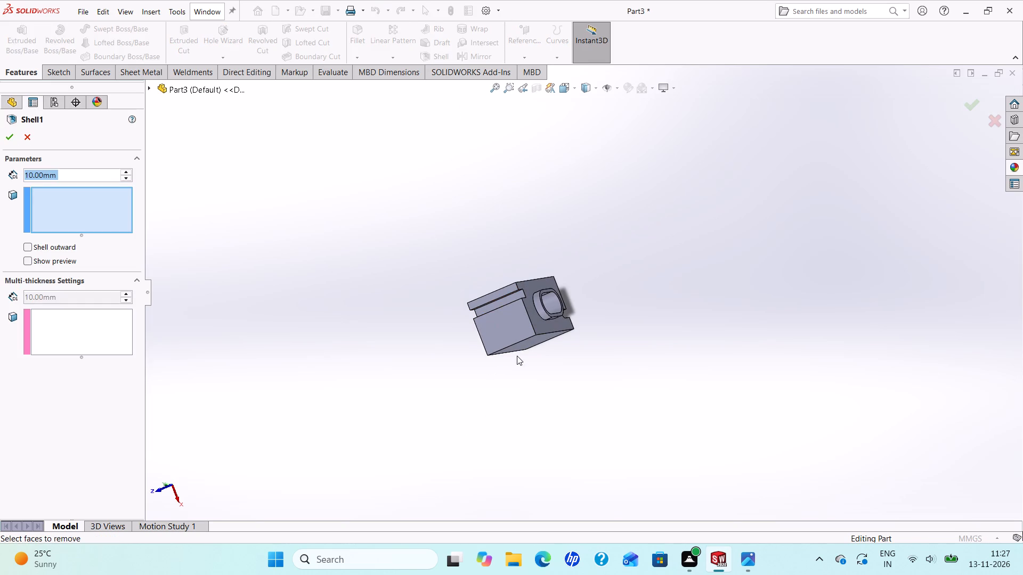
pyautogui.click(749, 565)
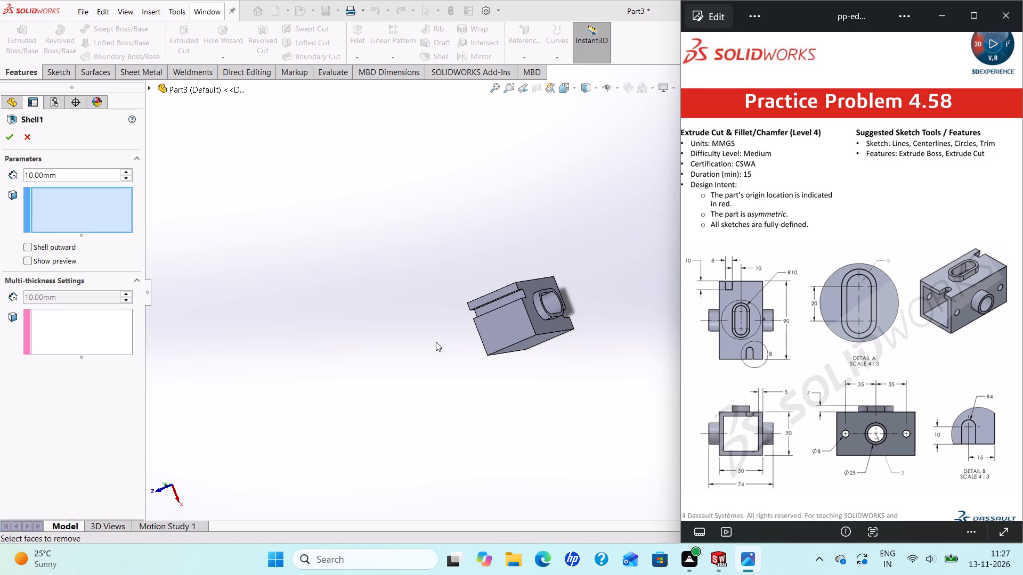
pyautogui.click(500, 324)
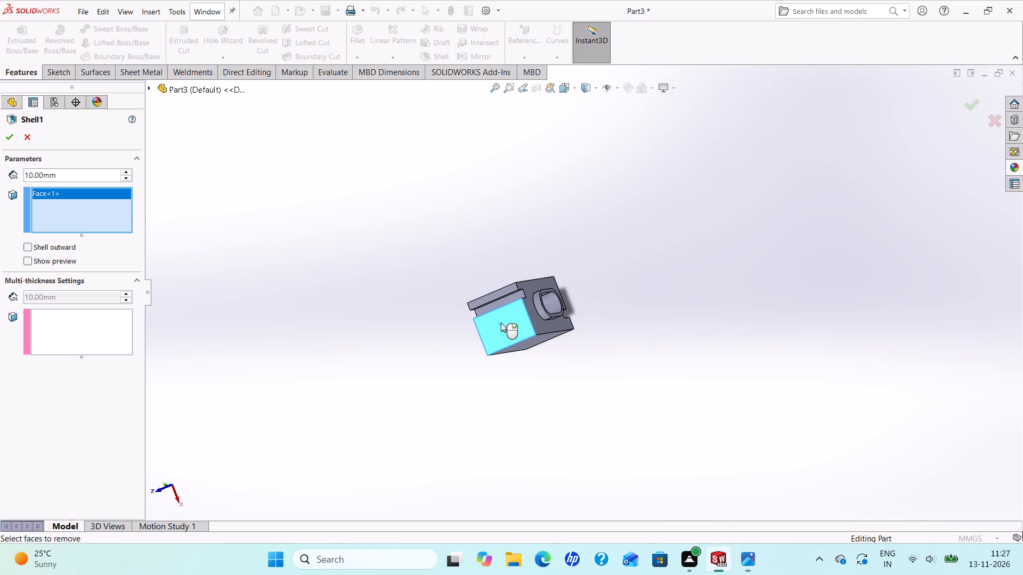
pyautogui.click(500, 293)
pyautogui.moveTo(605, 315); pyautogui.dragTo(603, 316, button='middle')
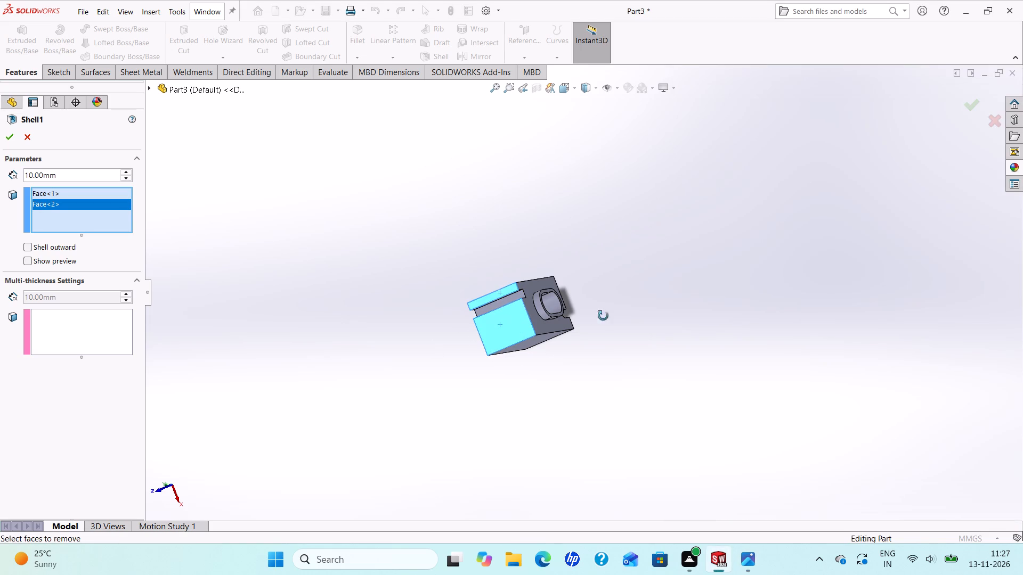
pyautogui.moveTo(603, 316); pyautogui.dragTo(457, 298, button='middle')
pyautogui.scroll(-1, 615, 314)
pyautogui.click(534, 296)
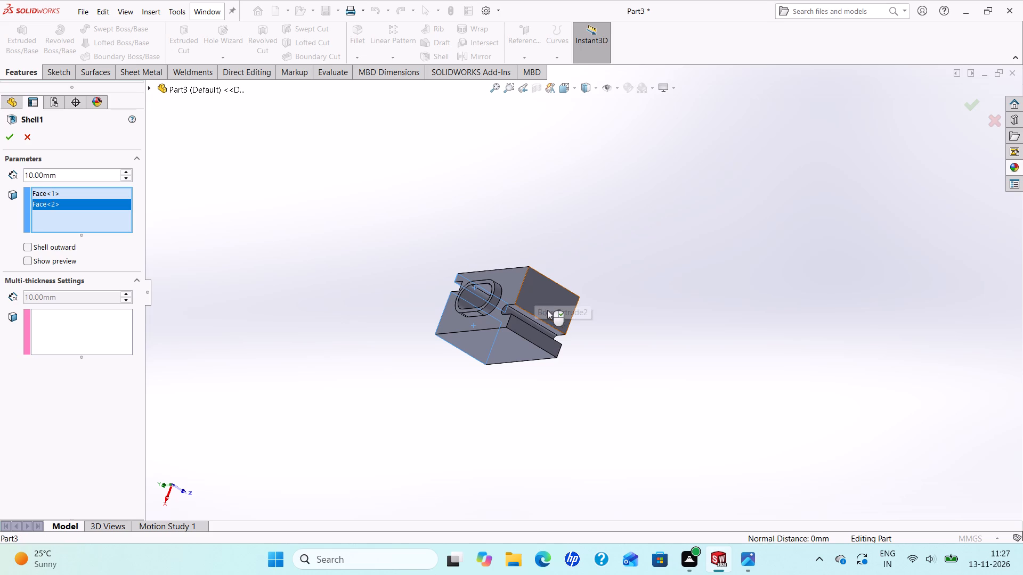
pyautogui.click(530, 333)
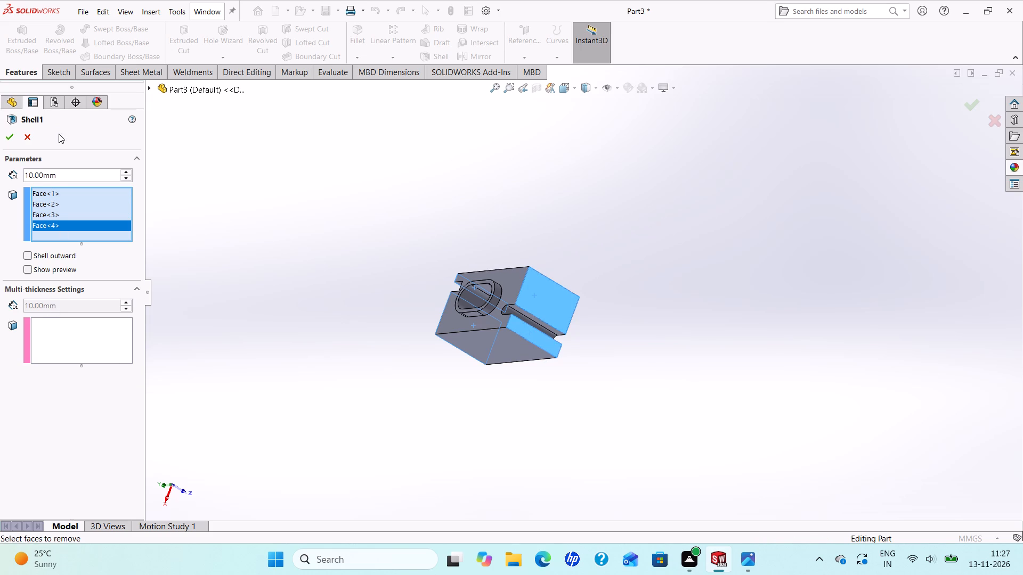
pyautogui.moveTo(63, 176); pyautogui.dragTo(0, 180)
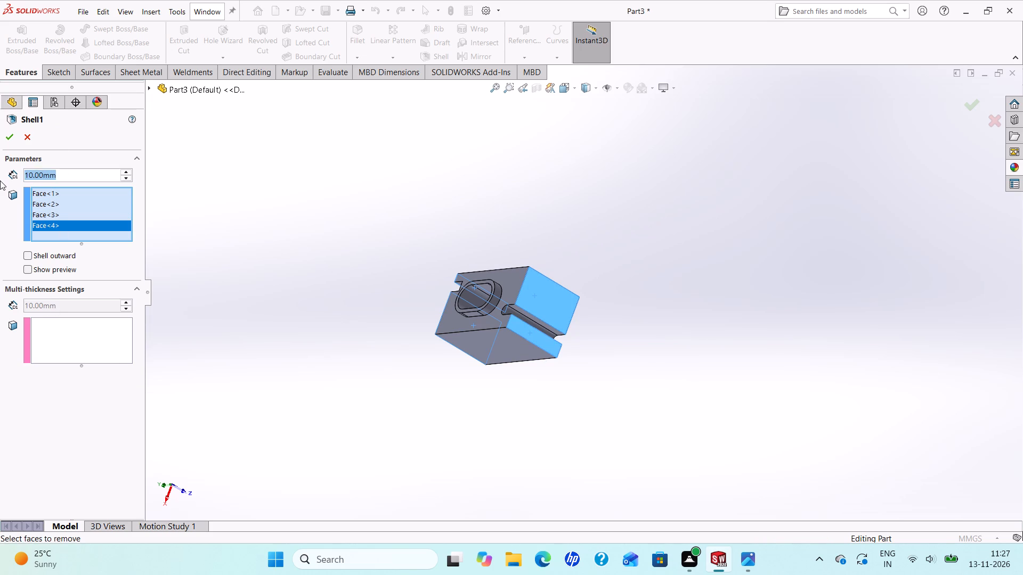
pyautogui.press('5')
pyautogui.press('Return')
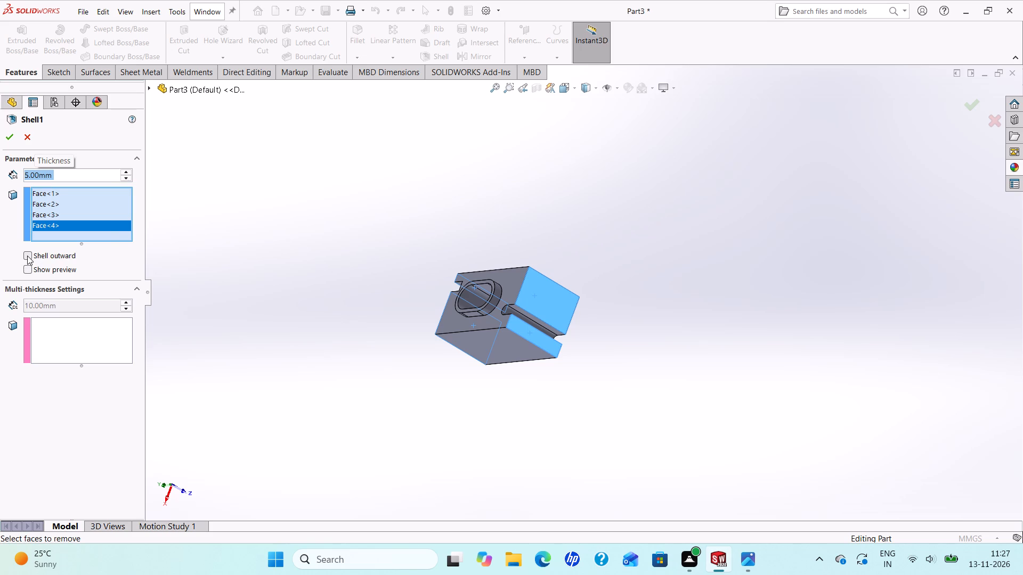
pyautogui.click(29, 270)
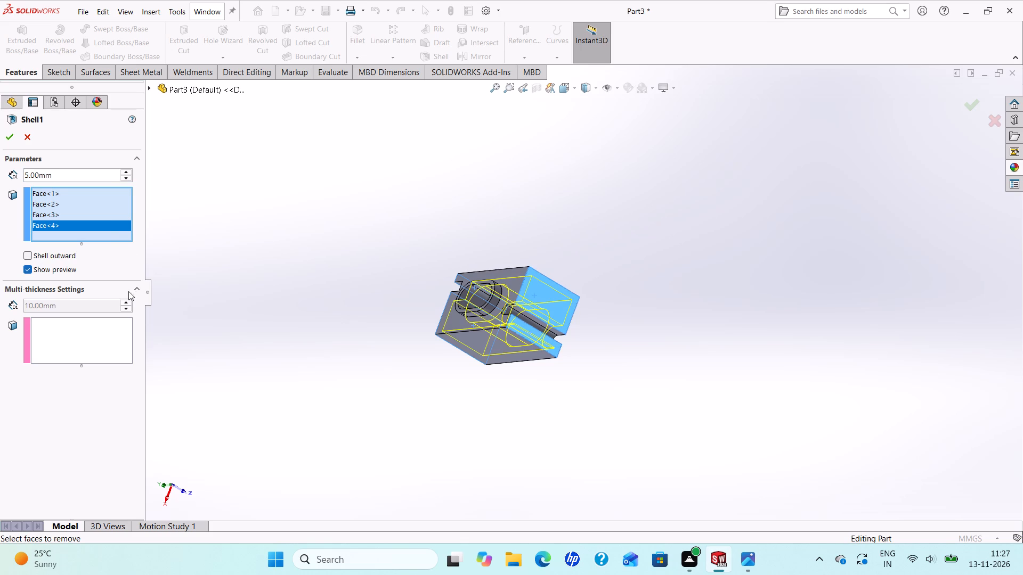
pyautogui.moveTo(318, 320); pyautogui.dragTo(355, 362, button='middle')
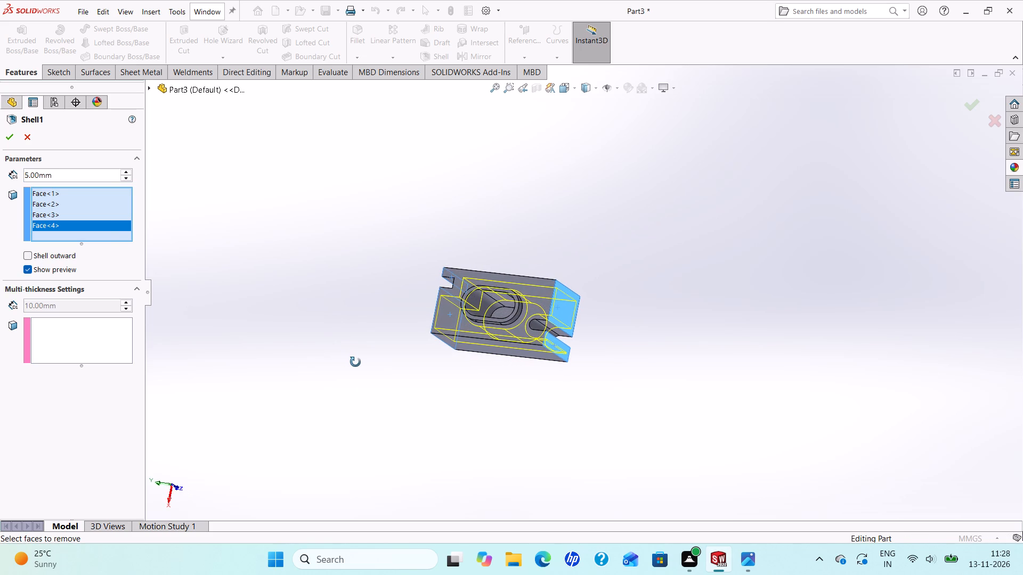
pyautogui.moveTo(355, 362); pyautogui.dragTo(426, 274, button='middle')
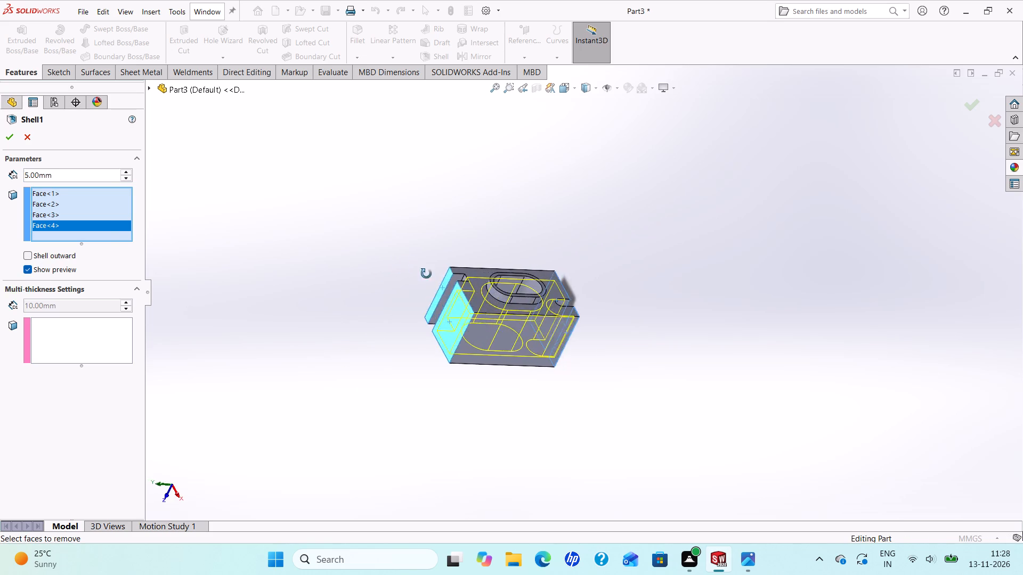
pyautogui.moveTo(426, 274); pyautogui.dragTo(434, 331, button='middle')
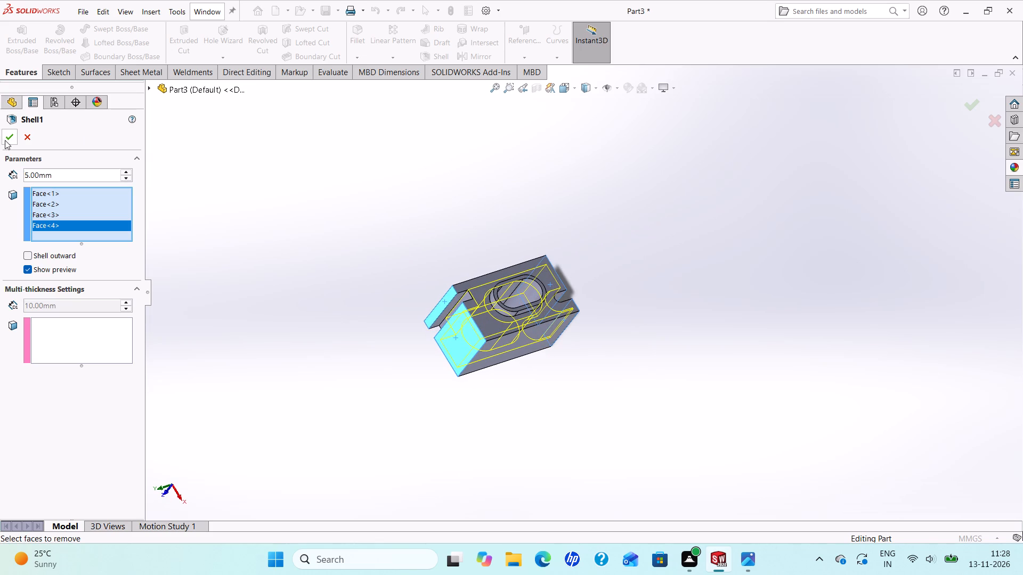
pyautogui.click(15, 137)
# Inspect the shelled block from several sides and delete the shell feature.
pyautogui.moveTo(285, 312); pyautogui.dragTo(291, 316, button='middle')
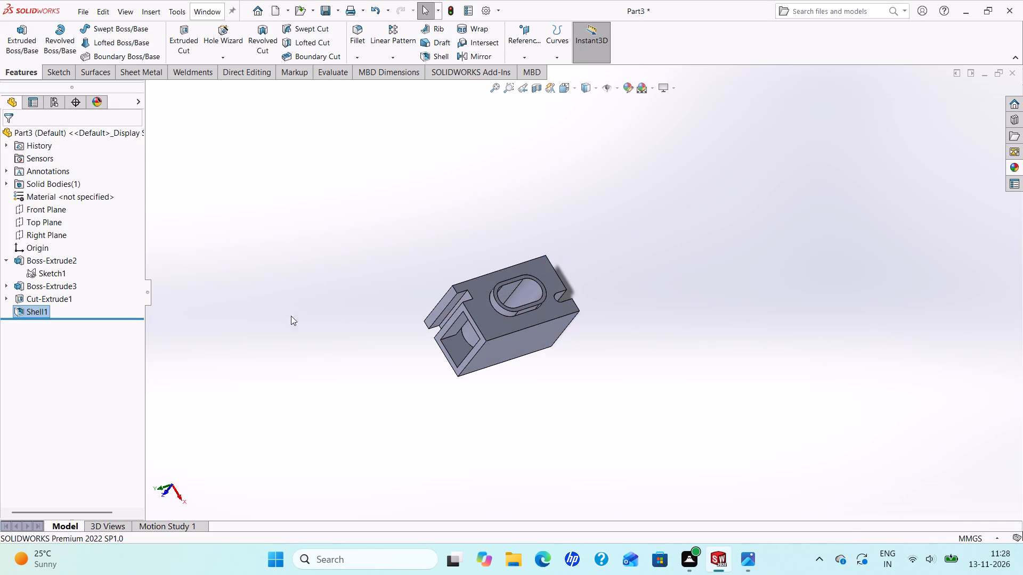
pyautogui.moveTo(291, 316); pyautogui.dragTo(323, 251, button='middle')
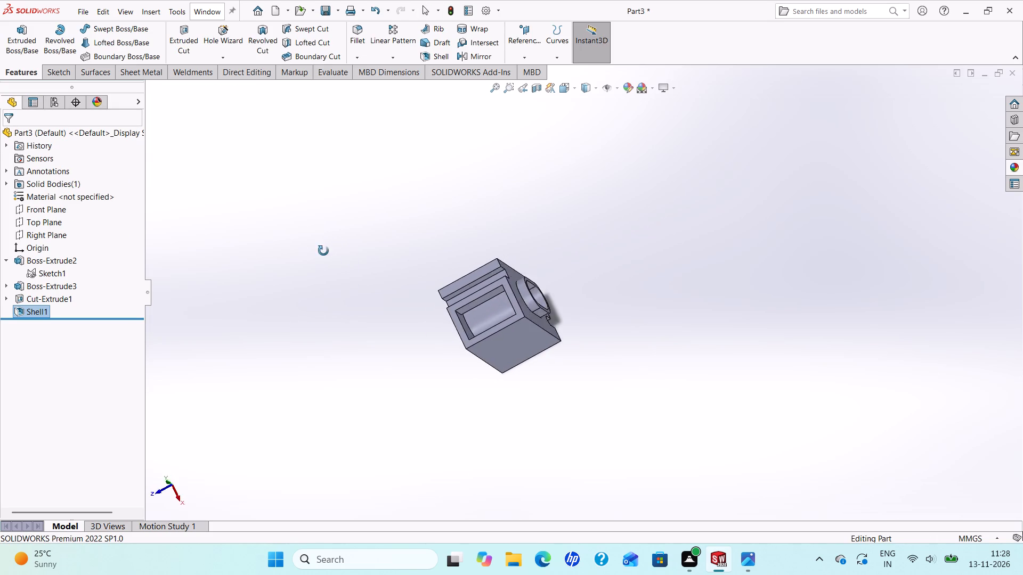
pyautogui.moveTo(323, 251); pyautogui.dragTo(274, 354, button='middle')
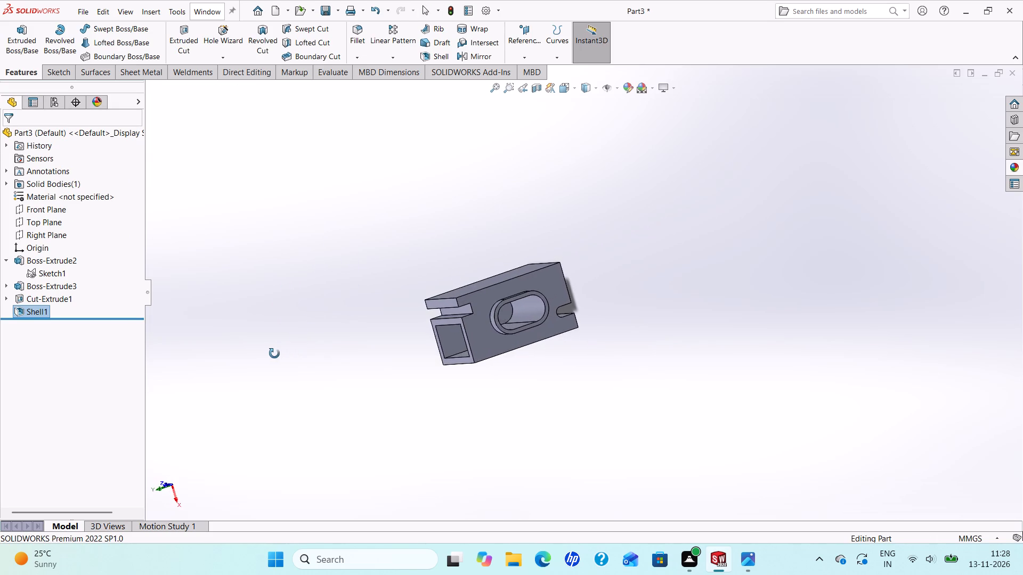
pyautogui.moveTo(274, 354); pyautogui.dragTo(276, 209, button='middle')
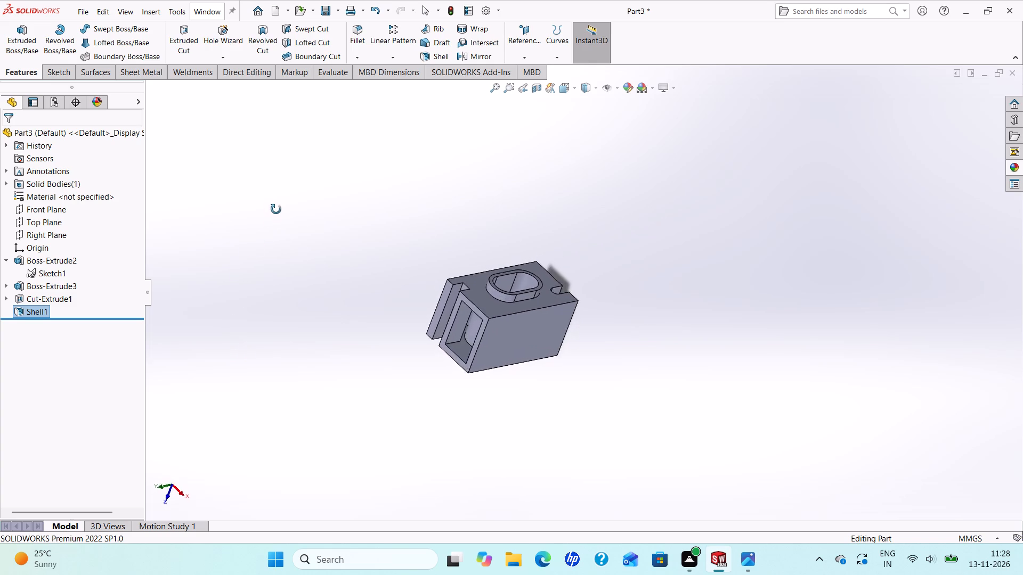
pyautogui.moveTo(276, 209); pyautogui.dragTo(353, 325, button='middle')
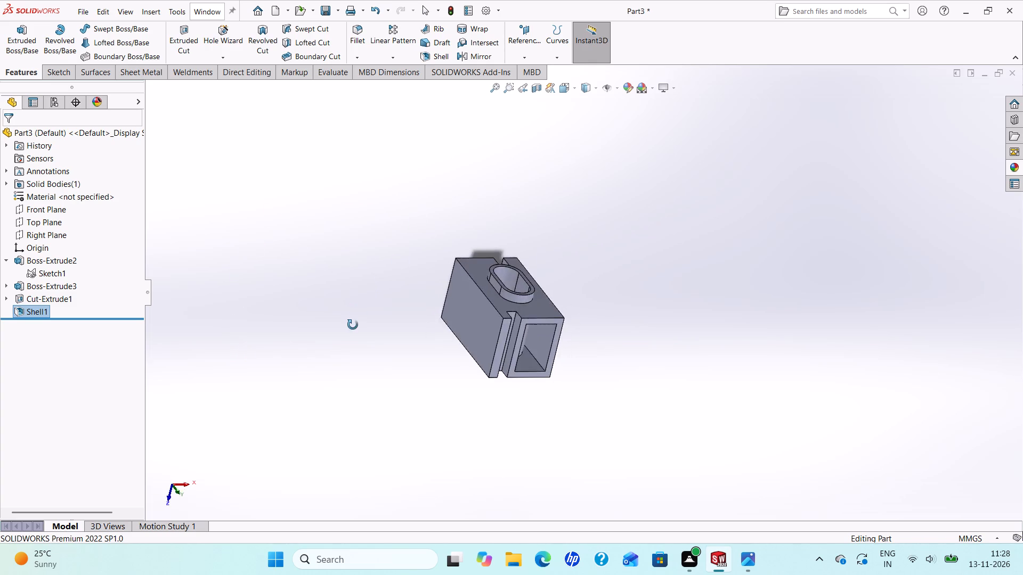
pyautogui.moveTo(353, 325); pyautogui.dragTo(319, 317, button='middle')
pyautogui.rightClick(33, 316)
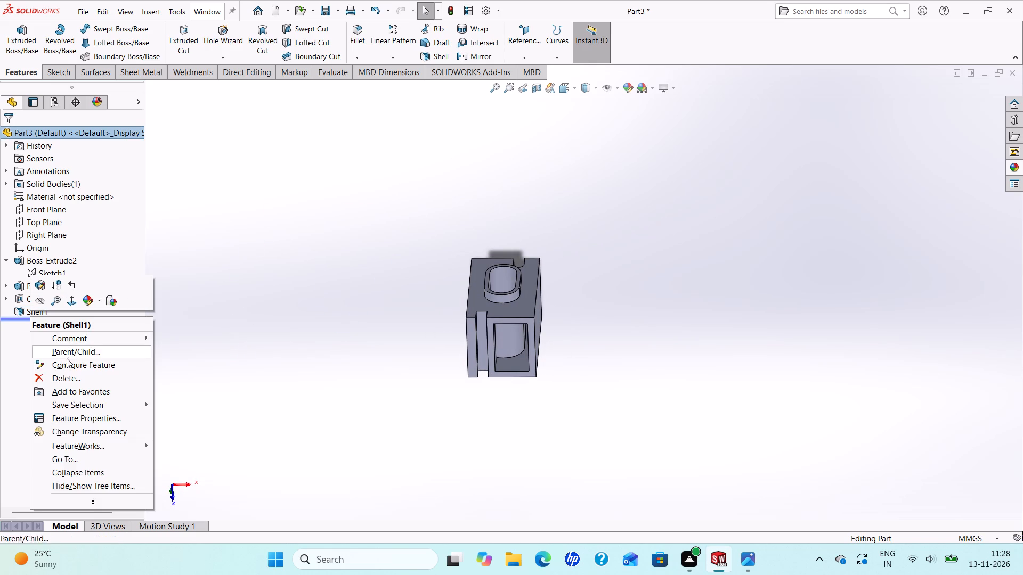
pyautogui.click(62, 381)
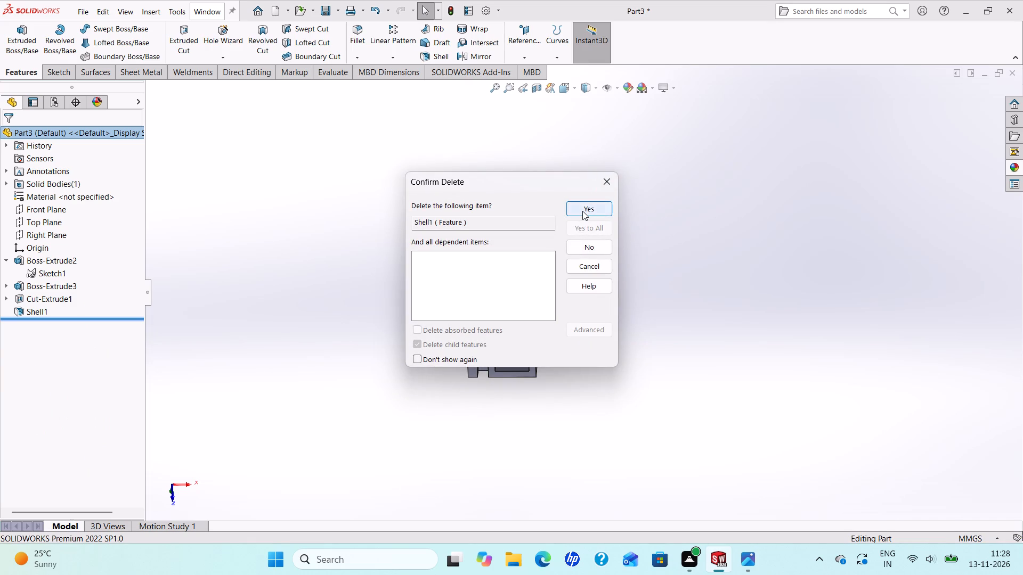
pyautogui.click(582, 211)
# Look over the solid block with its raised slot ring and consult the Practice Problem 4.58 drawing for its views and dimensions.
pyautogui.scroll(-2, 475, 300)
pyautogui.scroll(-1, 434, 340)
pyautogui.scroll(4, 475, 361)
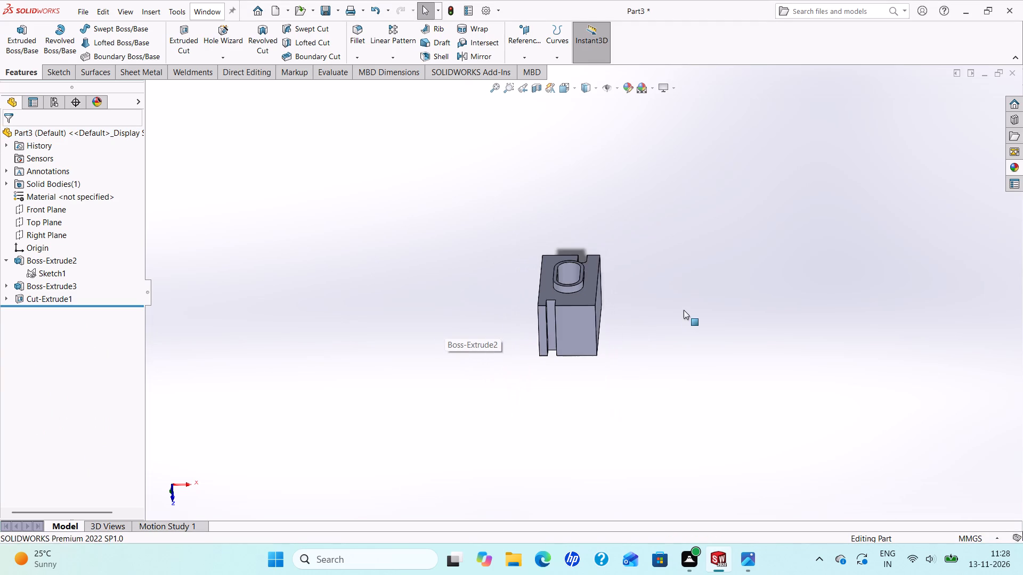
pyautogui.scroll(-2, 684, 310)
pyautogui.scroll(2, 639, 308)
pyautogui.scroll(-3, 604, 301)
pyautogui.scroll(3, 576, 285)
pyautogui.scroll(-2, 542, 273)
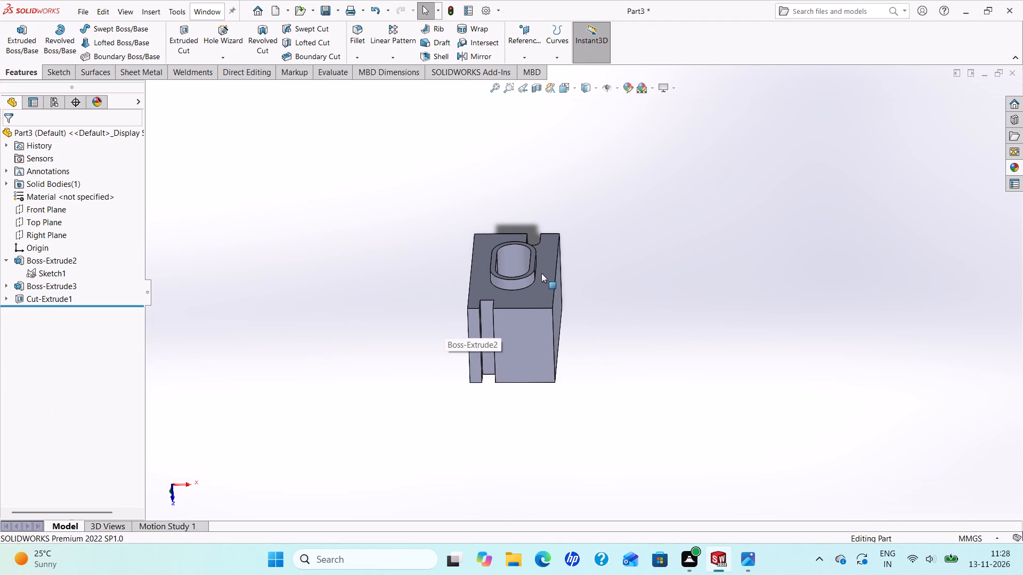
pyautogui.click(754, 561)
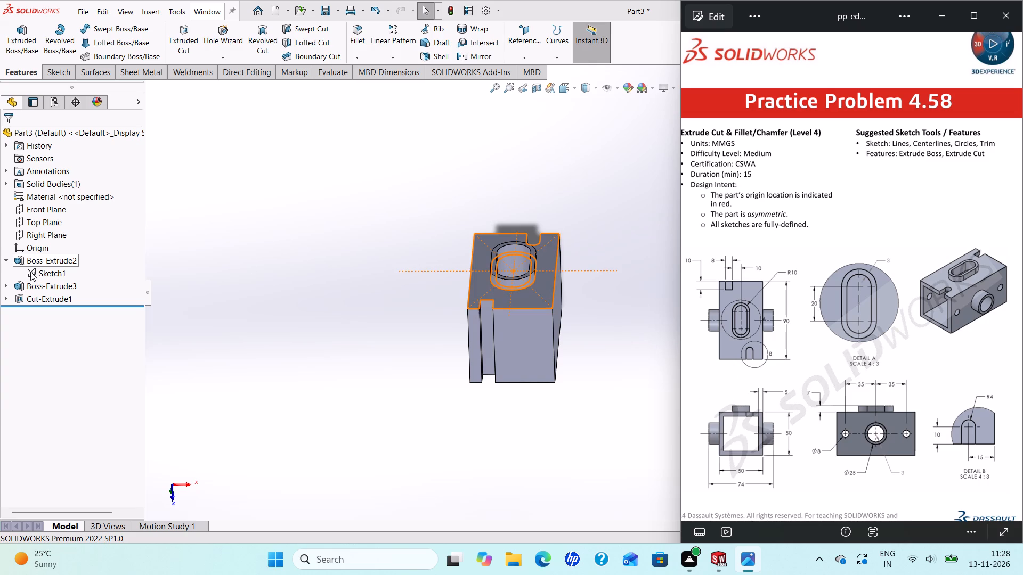
# Edit the base extrude's sketch and offset the block's rectangular outline 5 mm outward with a dimension added.
pyautogui.rightClick(65, 258)
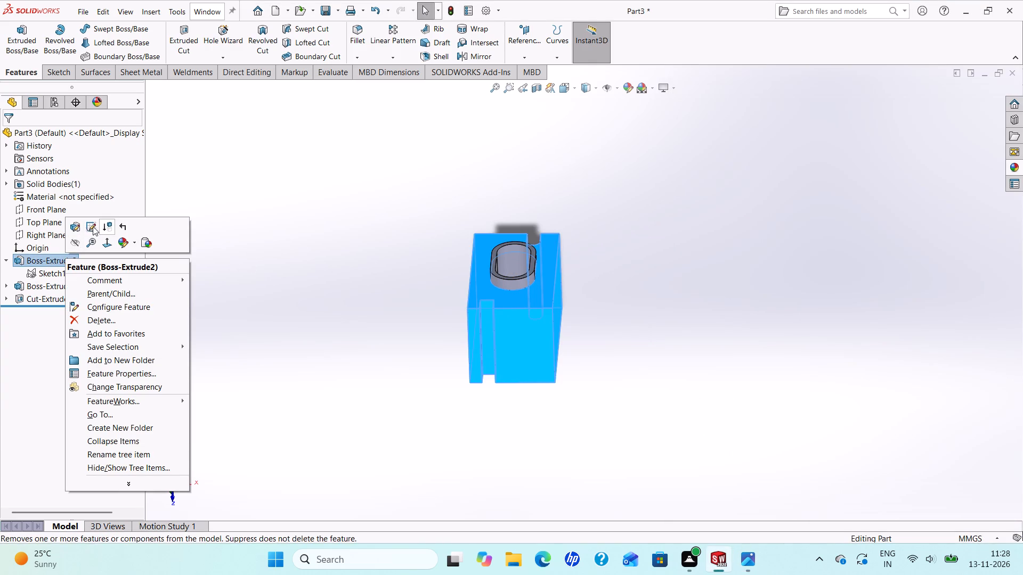
pyautogui.click(93, 226)
pyautogui.scroll(1, 679, 312)
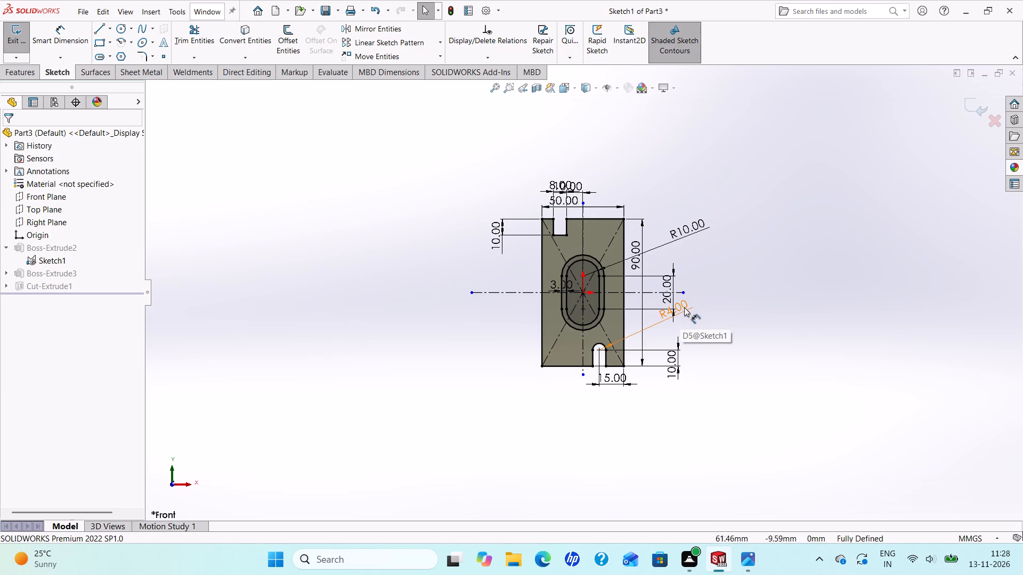
pyautogui.scroll(-2, 689, 304)
pyautogui.scroll(2, 681, 292)
pyautogui.scroll(-2, 680, 286)
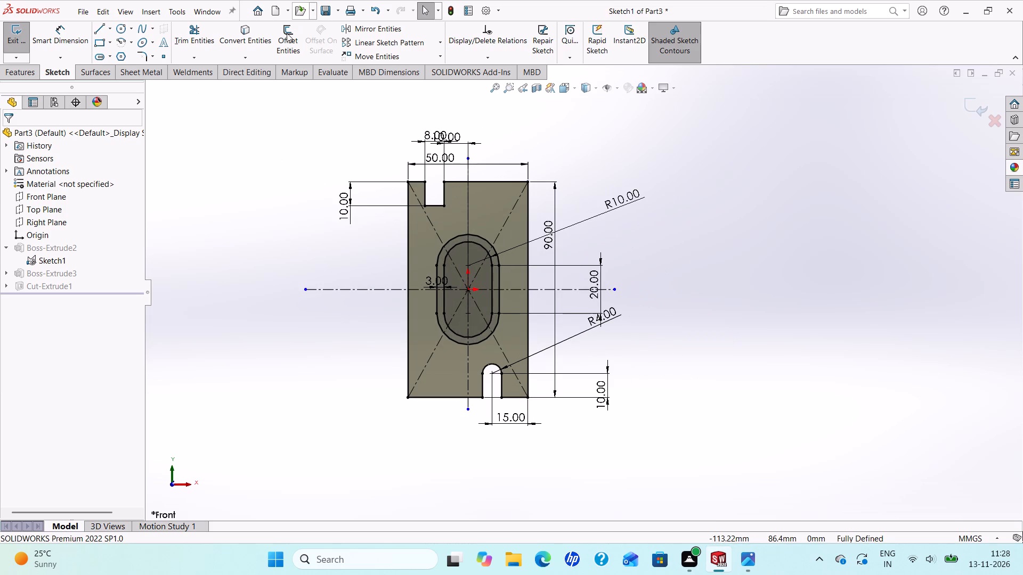
pyautogui.click(281, 38)
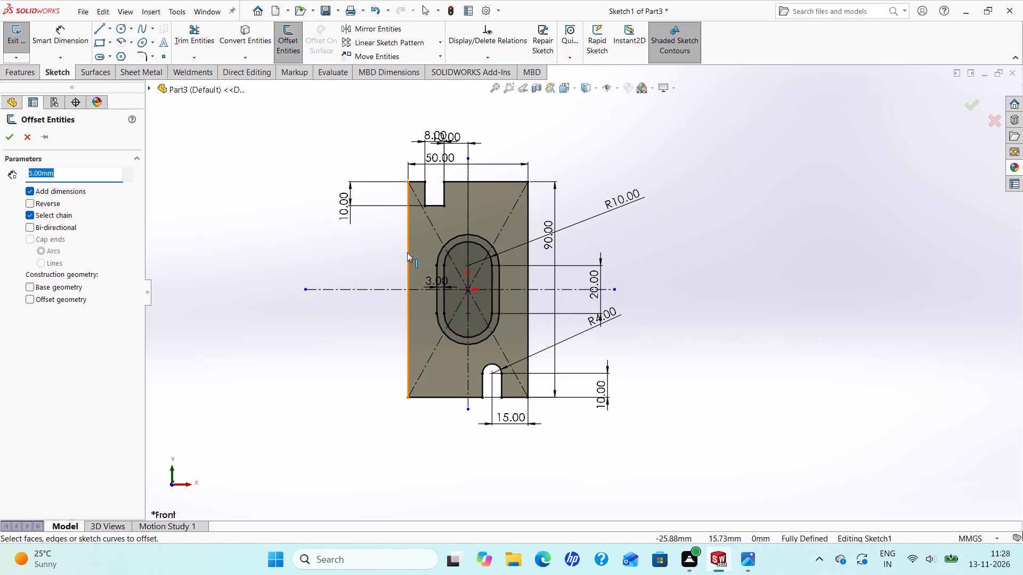
pyautogui.click(407, 252)
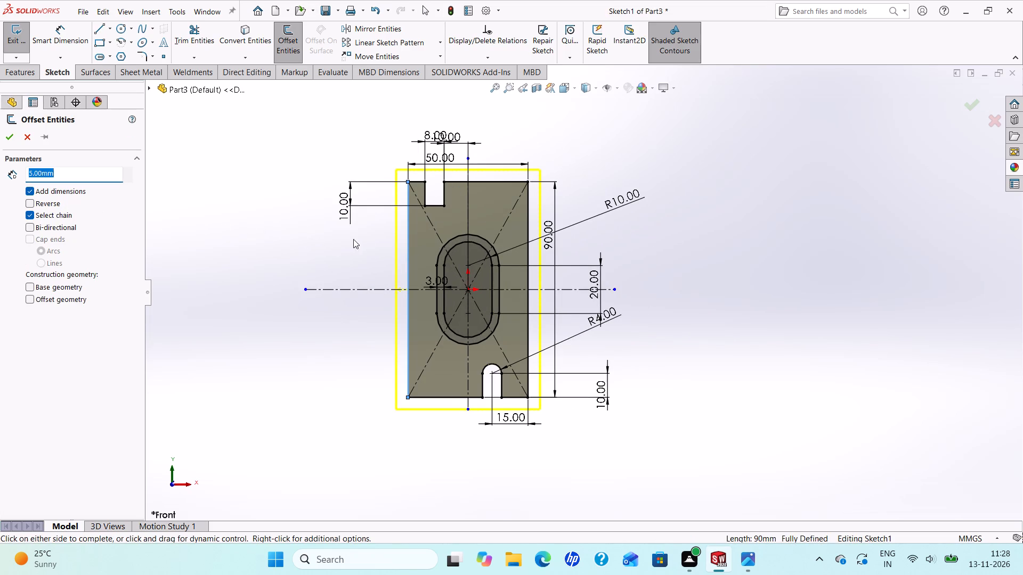
pyautogui.click(7, 138)
# Examine the offset outline around both notches and the central slot, and exit the sketch.
pyautogui.scroll(-4, 449, 196)
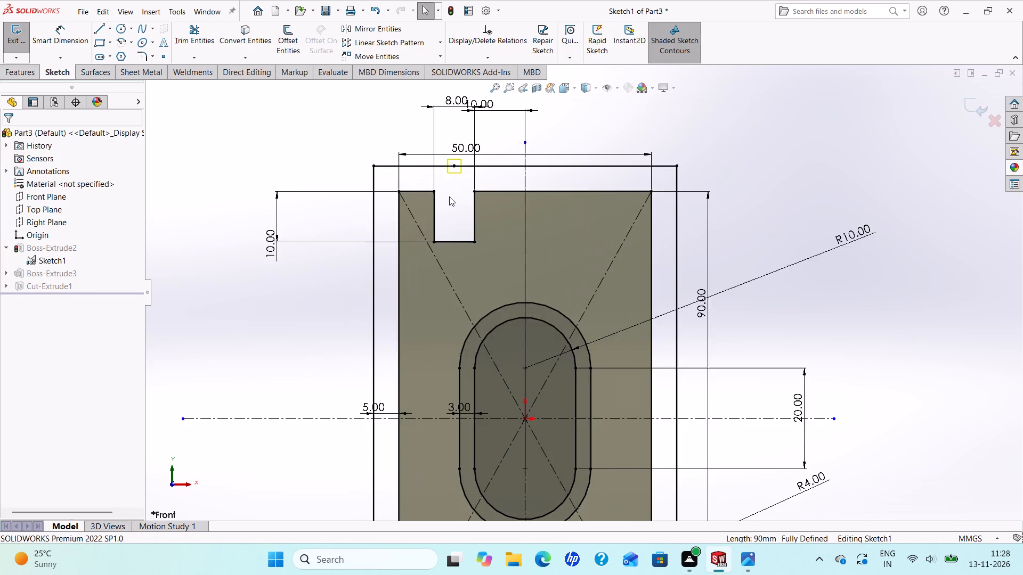
pyautogui.scroll(-1, 449, 196)
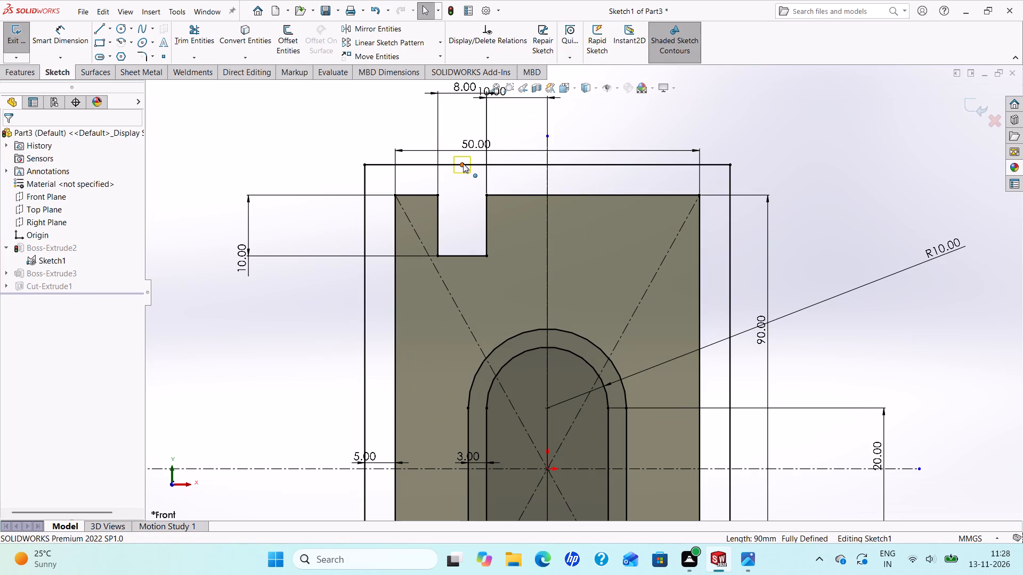
pyautogui.scroll(2, 446, 169)
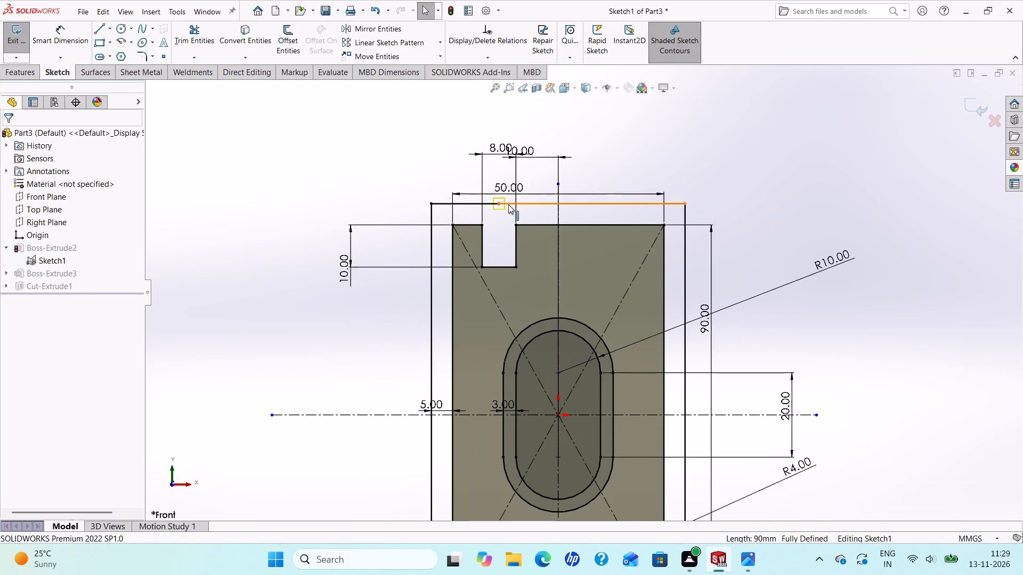
pyautogui.scroll(-1, 509, 205)
pyautogui.scroll(3, 509, 205)
pyautogui.scroll(3, 670, 336)
pyautogui.scroll(-3, 679, 342)
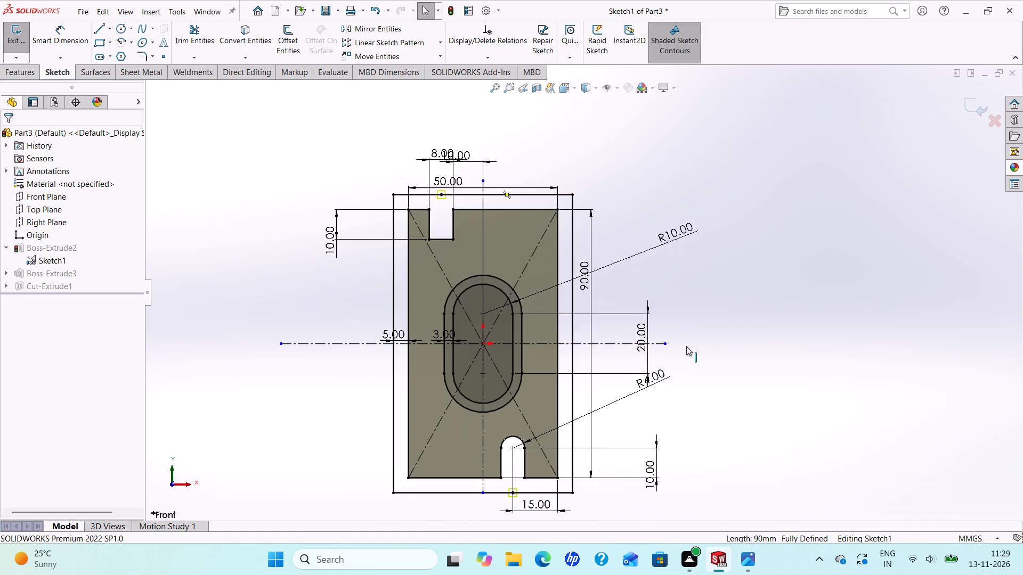
pyautogui.scroll(2, 686, 346)
pyautogui.scroll(-1, 670, 349)
pyautogui.scroll(1, 572, 355)
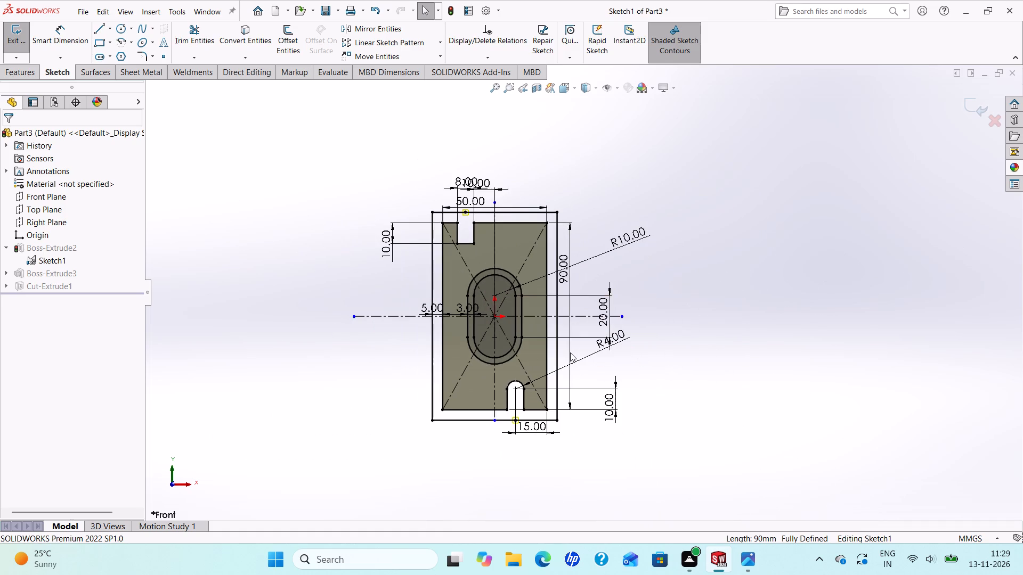
pyautogui.scroll(-1, 572, 351)
pyautogui.scroll(2, 575, 350)
pyautogui.scroll(-1, 575, 350)
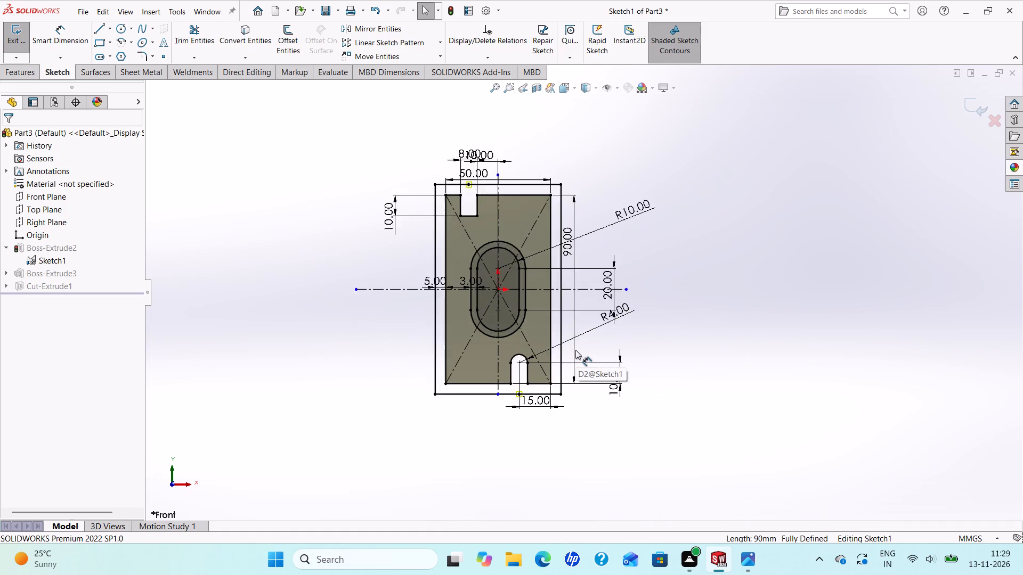
pyautogui.scroll(-1, 575, 350)
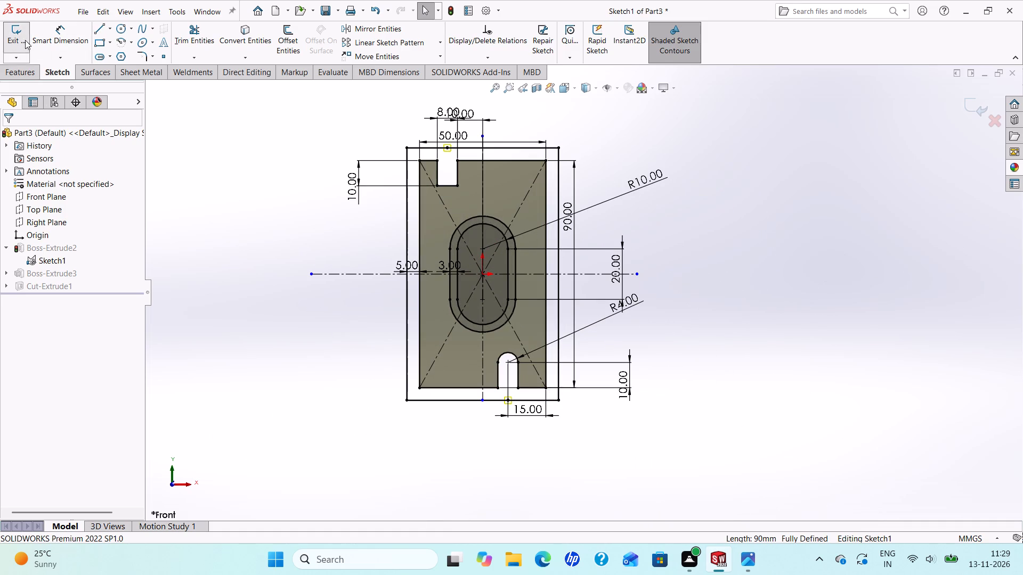
pyautogui.click(19, 36)
# Edit the 50 mm base extrude, removing the notched inner region from its contours and adding the border region inside the 5 mm offset outline.
pyautogui.moveTo(273, 305); pyautogui.dragTo(283, 302, button='middle')
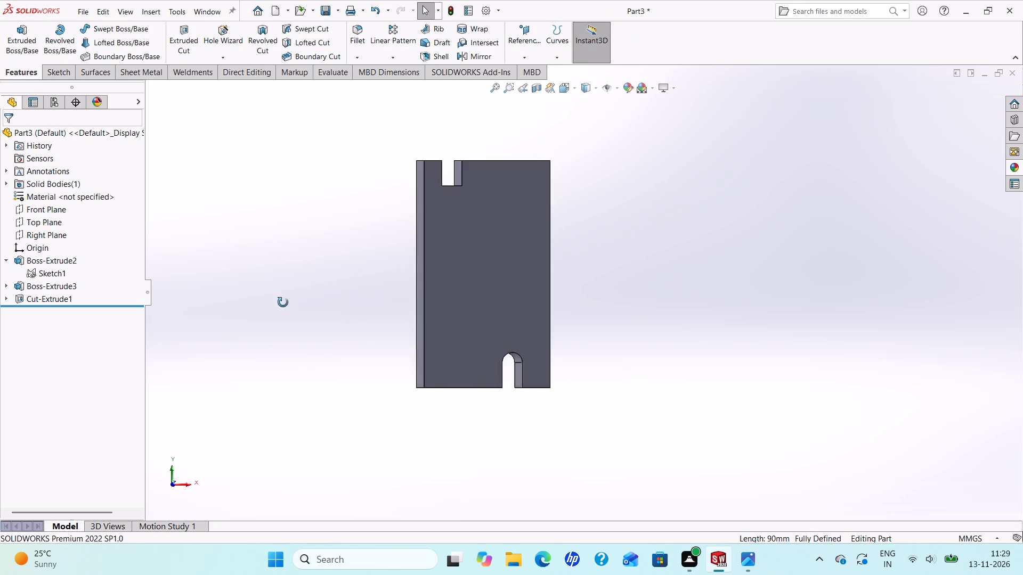
pyautogui.moveTo(283, 302); pyautogui.dragTo(486, 238, button='middle')
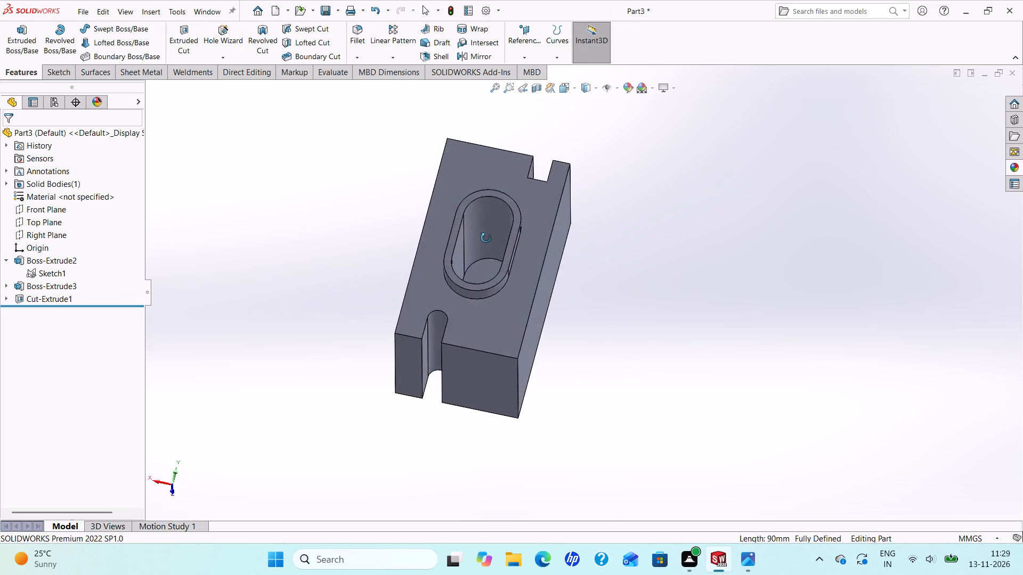
pyautogui.moveTo(486, 238); pyautogui.dragTo(475, 227, button='middle')
pyautogui.scroll(-1, 475, 232)
pyautogui.scroll(3, 475, 233)
pyautogui.scroll(-2, 554, 268)
pyautogui.scroll(3, 554, 268)
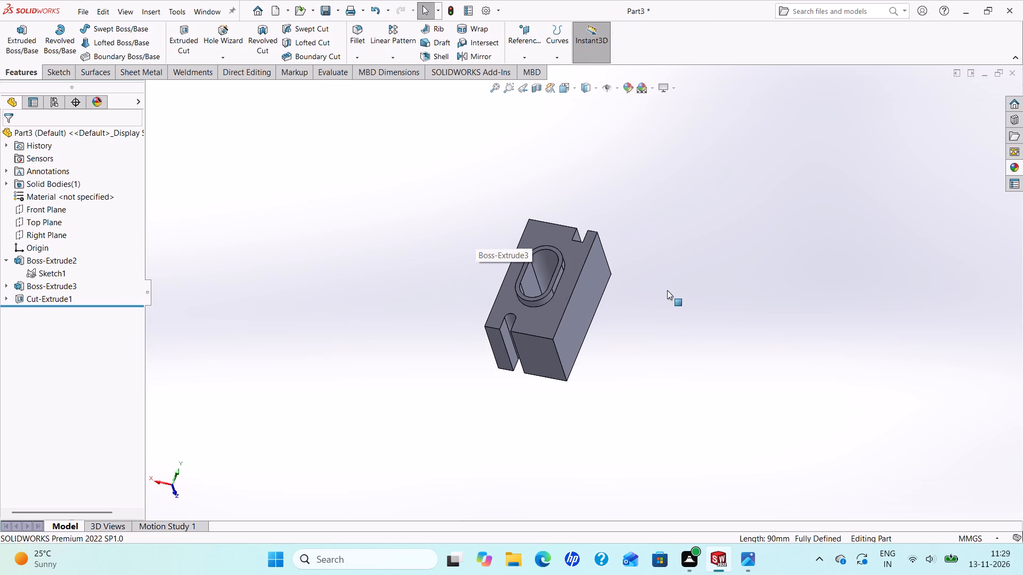
pyautogui.scroll(-2, 668, 290)
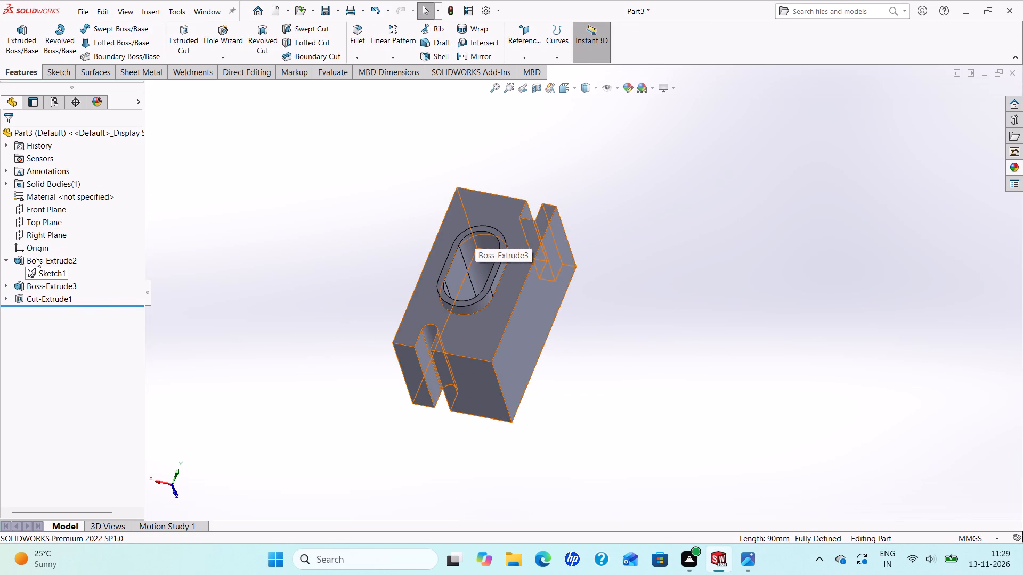
pyautogui.rightClick(36, 258)
pyautogui.click(48, 225)
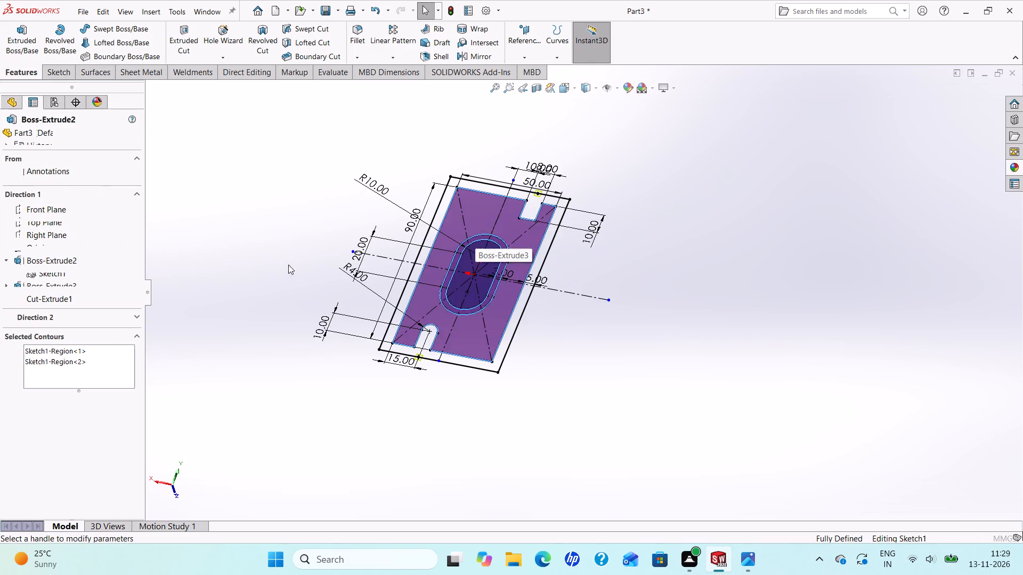
pyautogui.moveTo(342, 330); pyautogui.dragTo(367, 362, button='middle')
pyautogui.scroll(-2, 463, 360)
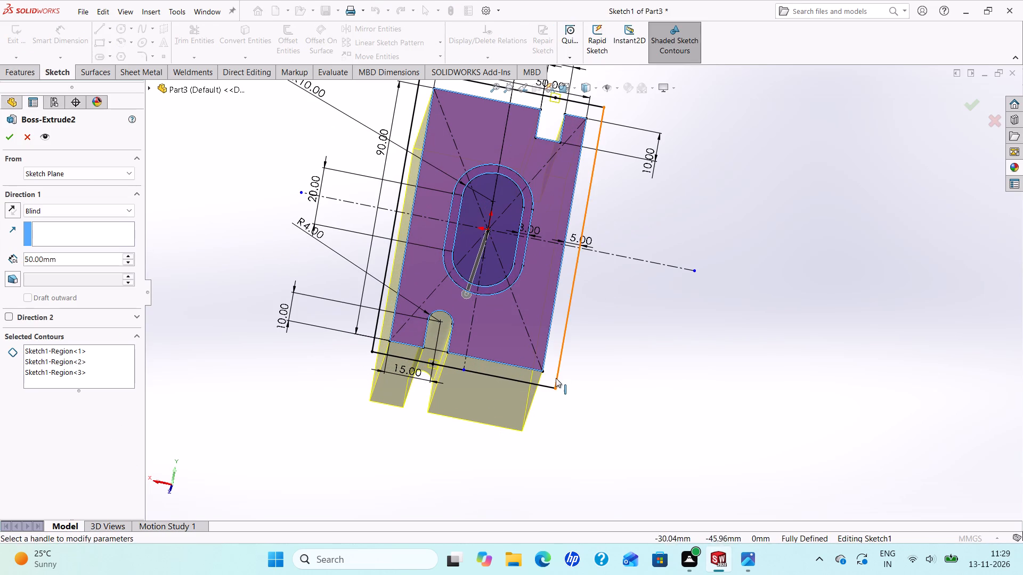
pyautogui.rightClick(51, 353)
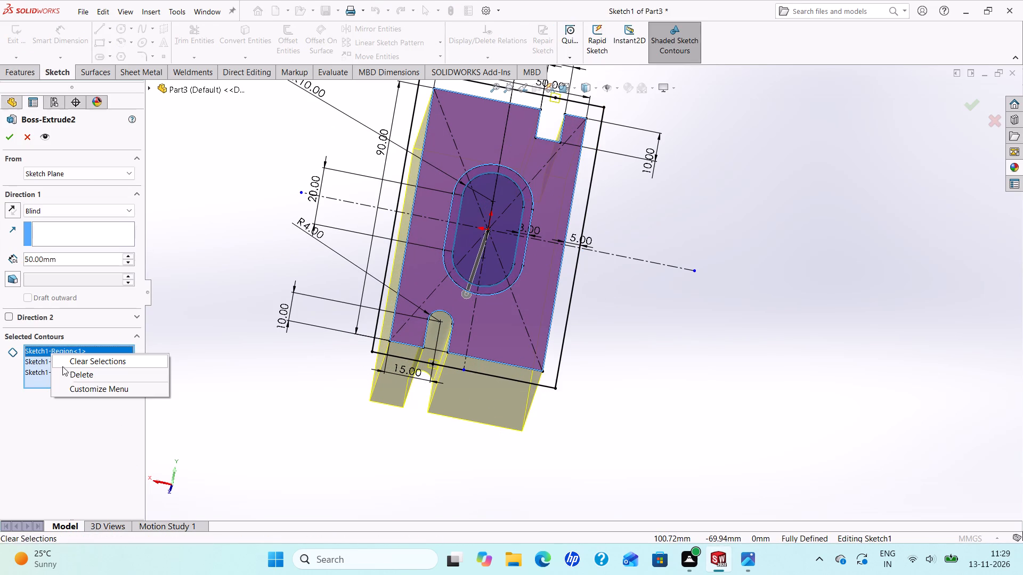
pyautogui.click(69, 374)
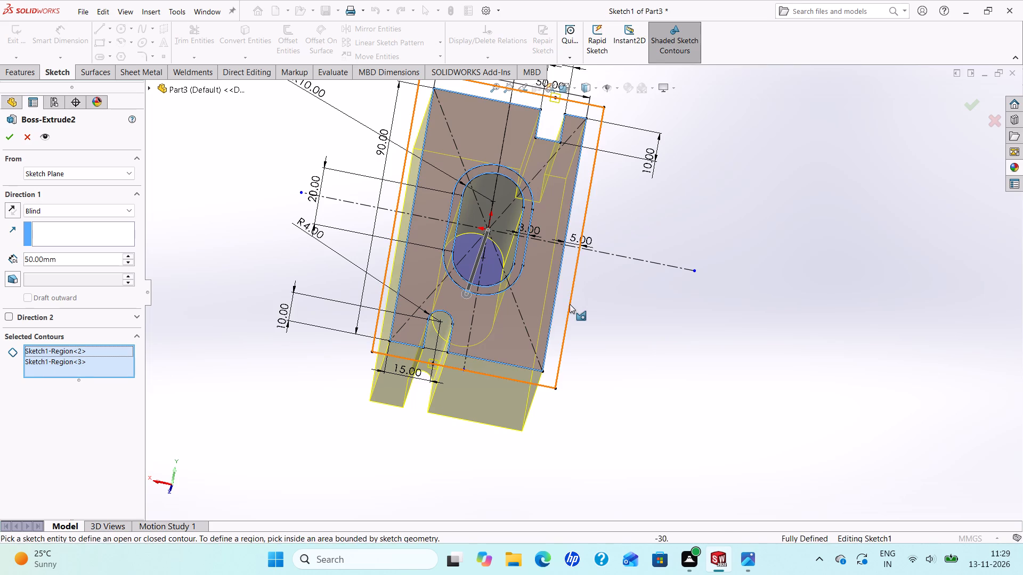
pyautogui.click(562, 303)
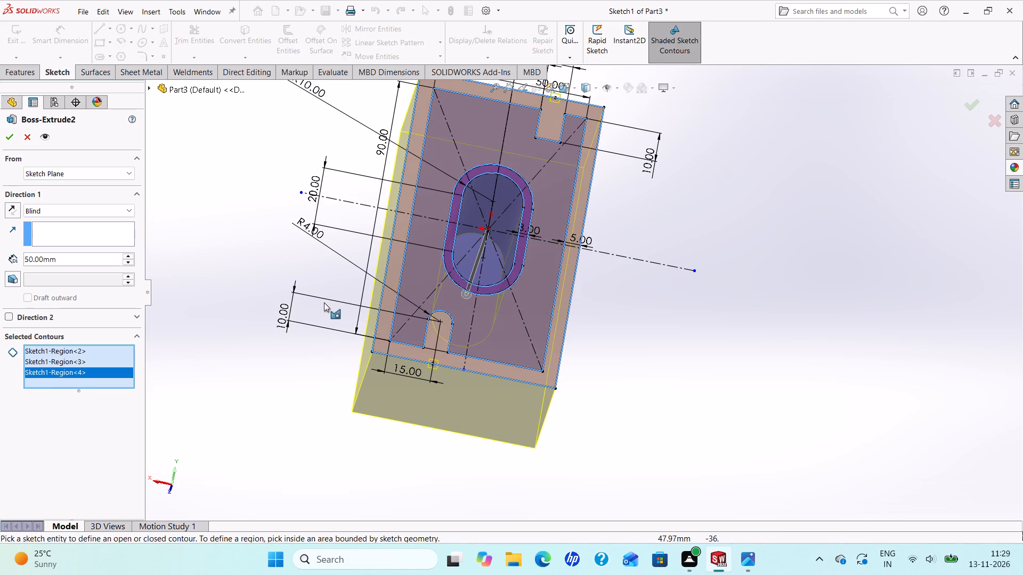
pyautogui.scroll(1, 314, 302)
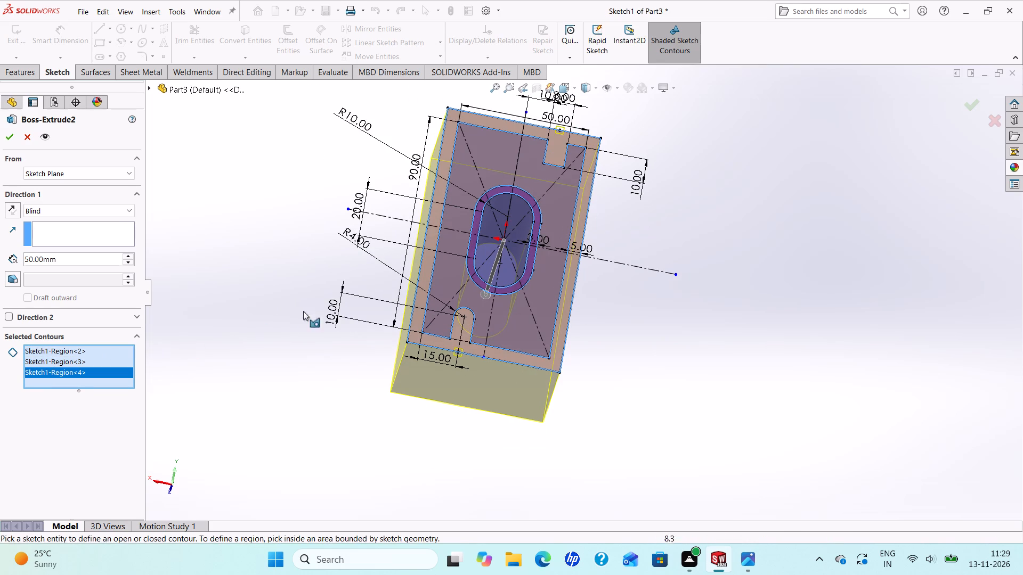
pyautogui.click(5, 139)
# Set up a 45 mm blind extruded cut from the base extrude's sketch, using the notched inner region and reversing it into the block.
pyautogui.scroll(3, 255, 218)
pyautogui.scroll(-1, 522, 224)
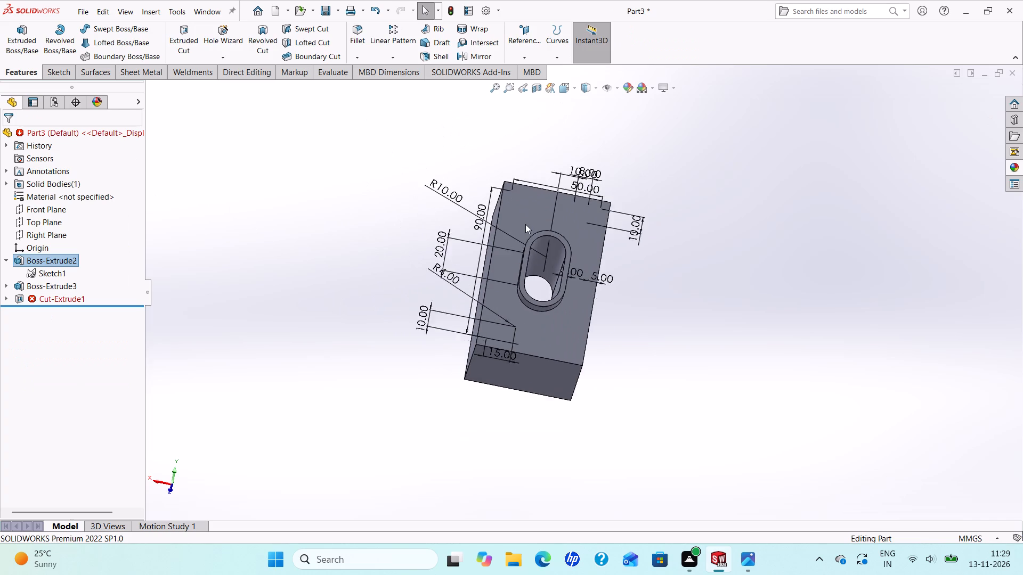
pyautogui.scroll(-1, 525, 224)
pyautogui.scroll(2, 525, 224)
pyautogui.scroll(-1, 686, 268)
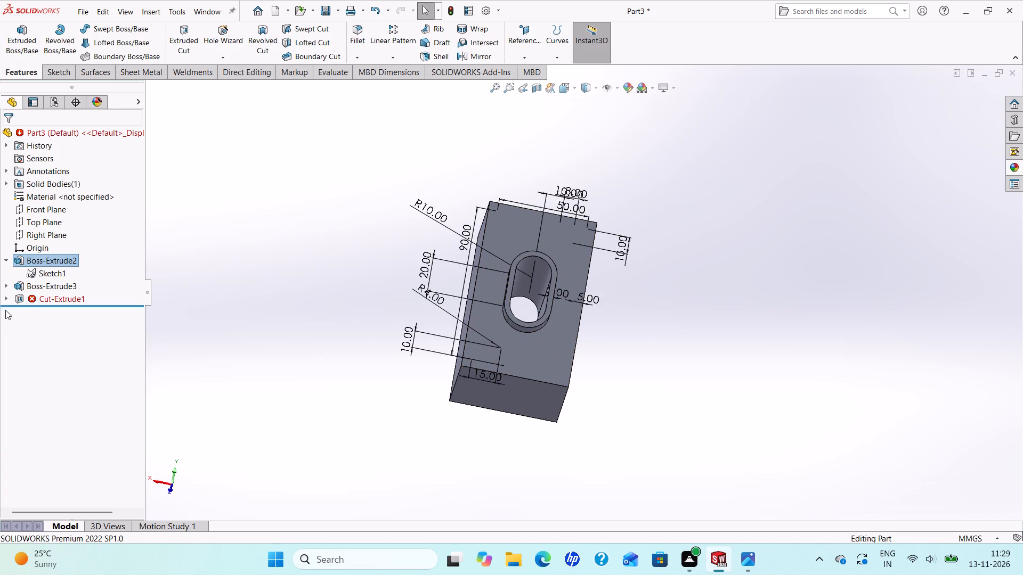
pyautogui.click(51, 275)
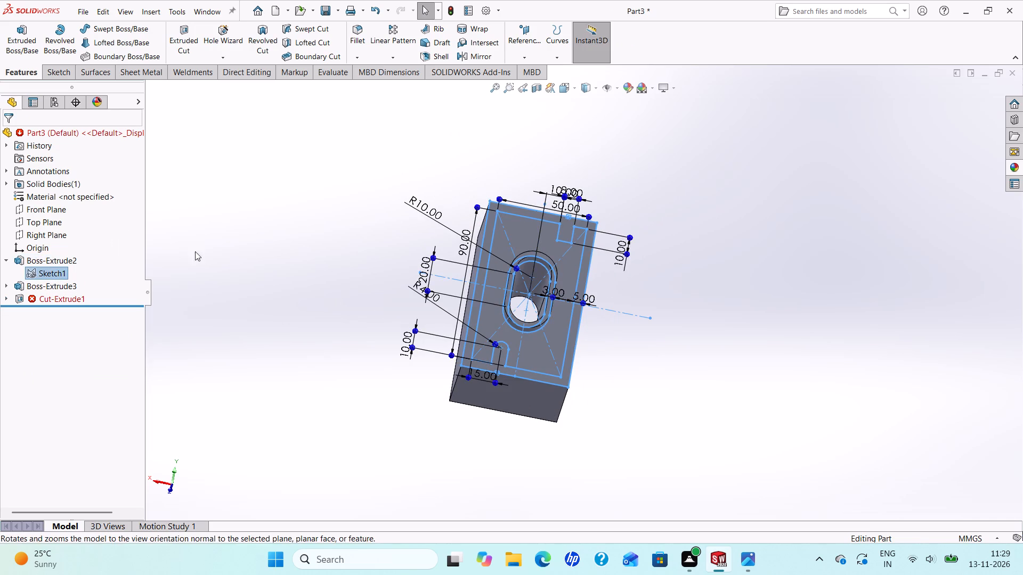
pyautogui.moveTo(325, 319); pyautogui.dragTo(361, 385, button='middle')
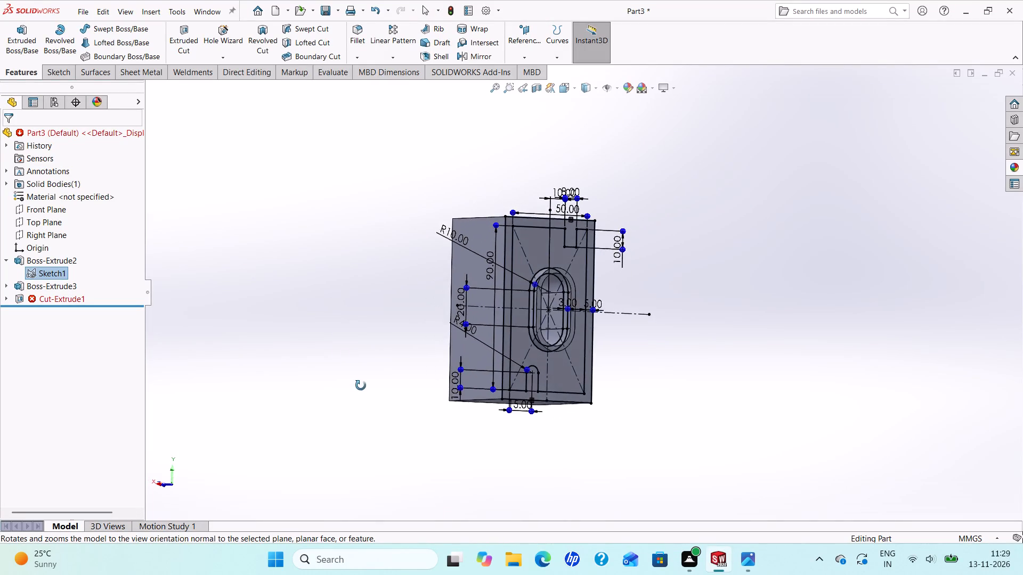
pyautogui.moveTo(361, 385); pyautogui.dragTo(321, 370, button='middle')
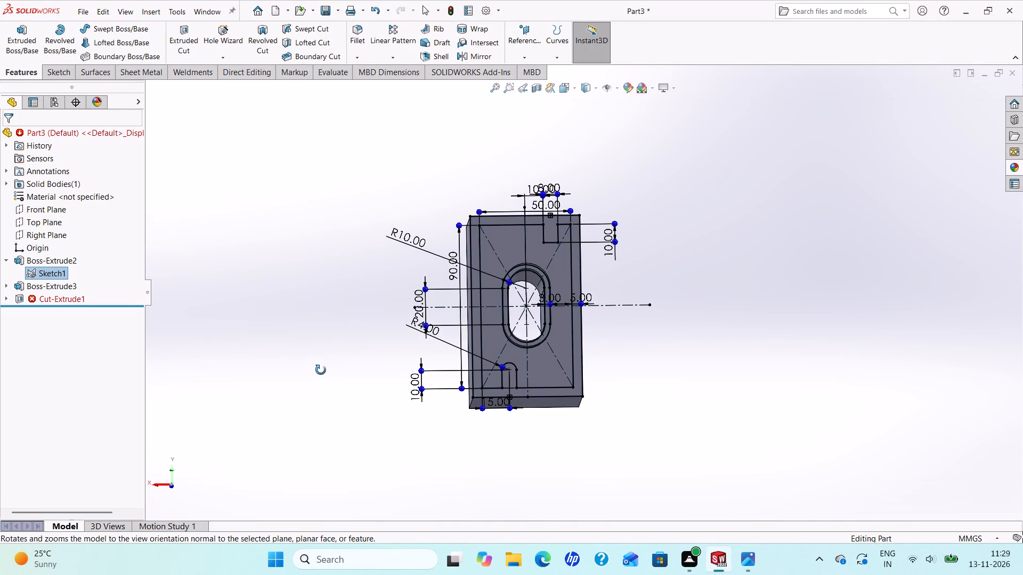
pyautogui.moveTo(321, 370); pyautogui.dragTo(316, 364, button='middle')
pyautogui.scroll(2, 314, 363)
pyautogui.scroll(-3, 572, 342)
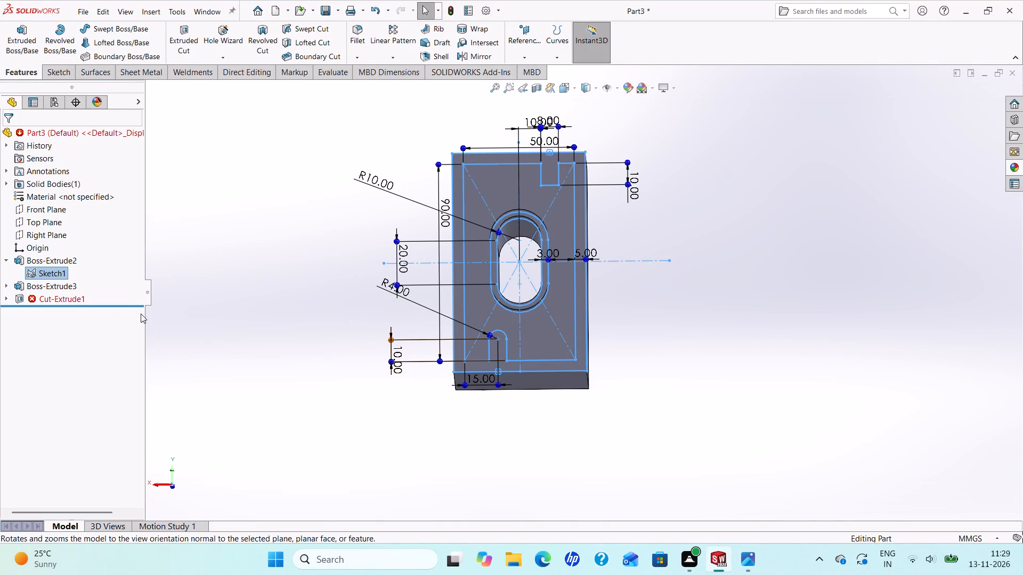
pyautogui.click(188, 38)
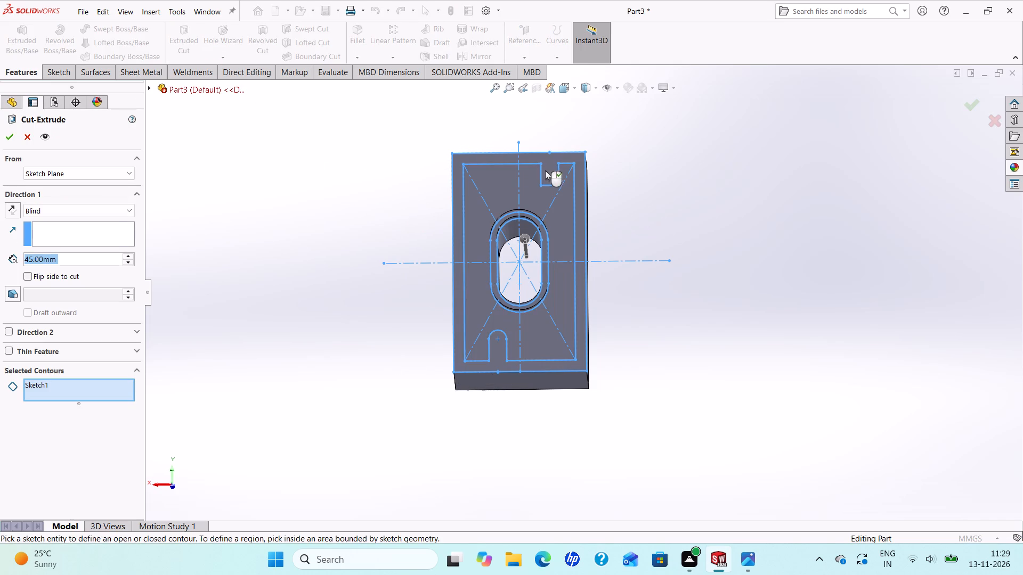
pyautogui.click(554, 209)
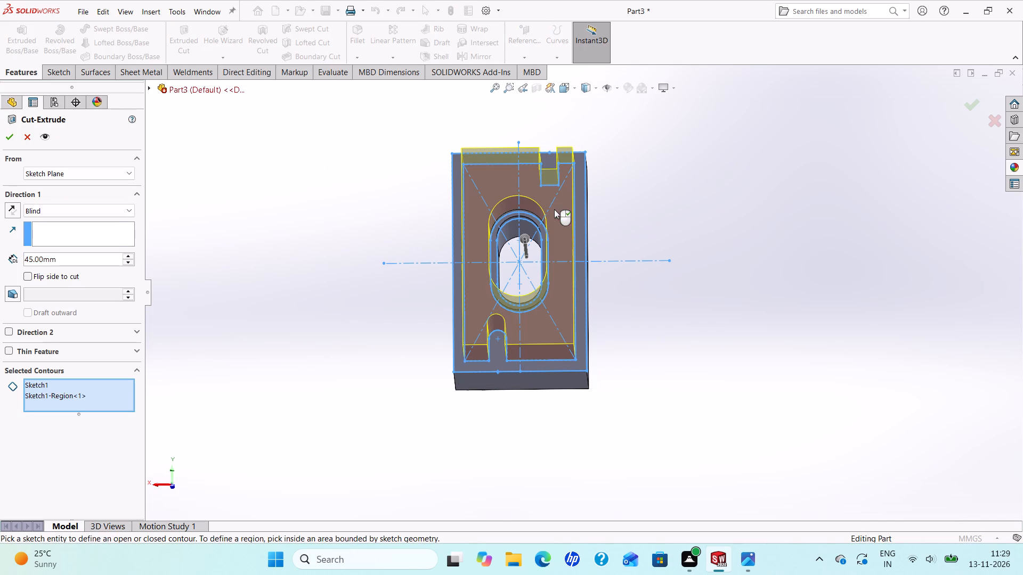
pyautogui.moveTo(370, 265); pyautogui.dragTo(427, 325, button='middle')
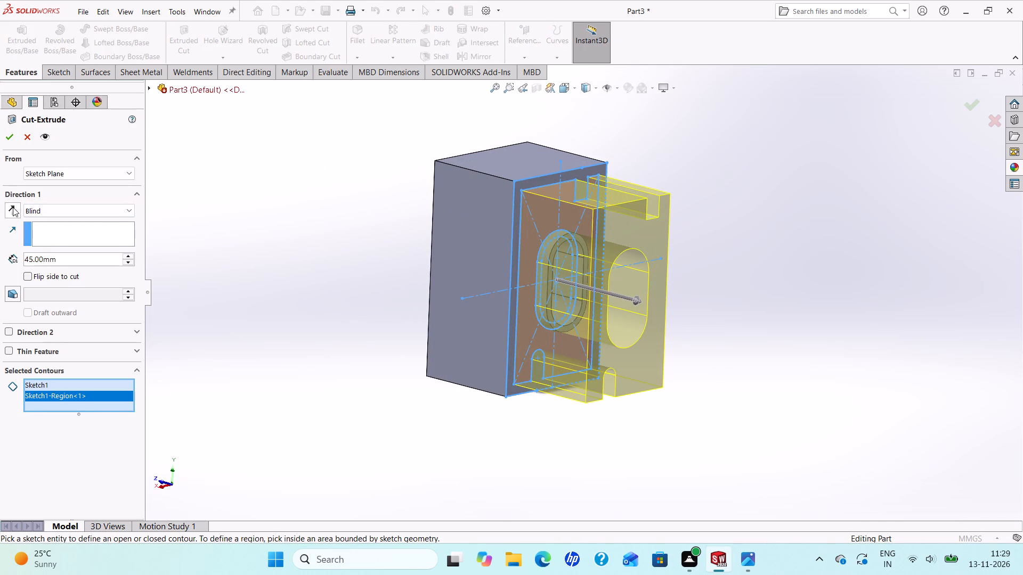
pyautogui.click(13, 207)
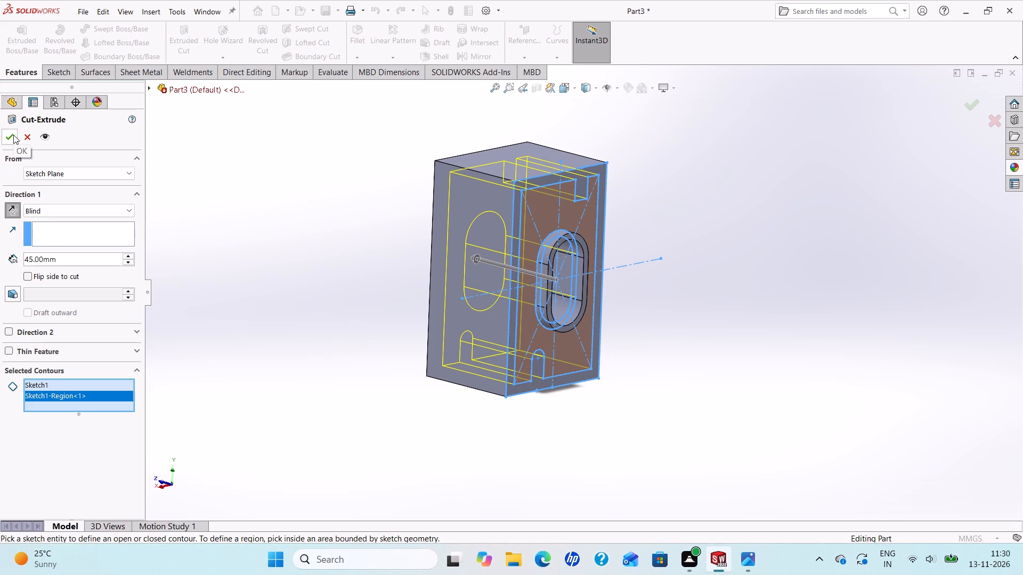
# Start the cut at a 5 mm offset from the sketch plane and finish it.
pyautogui.click(121, 172)
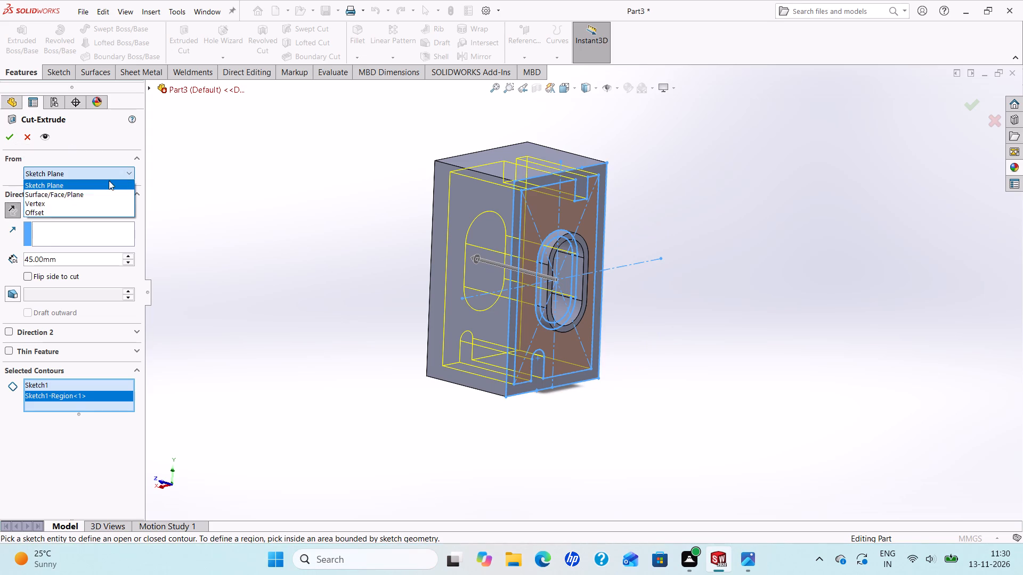
pyautogui.click(38, 211)
pyautogui.moveTo(61, 194); pyautogui.dragTo(54, 192)
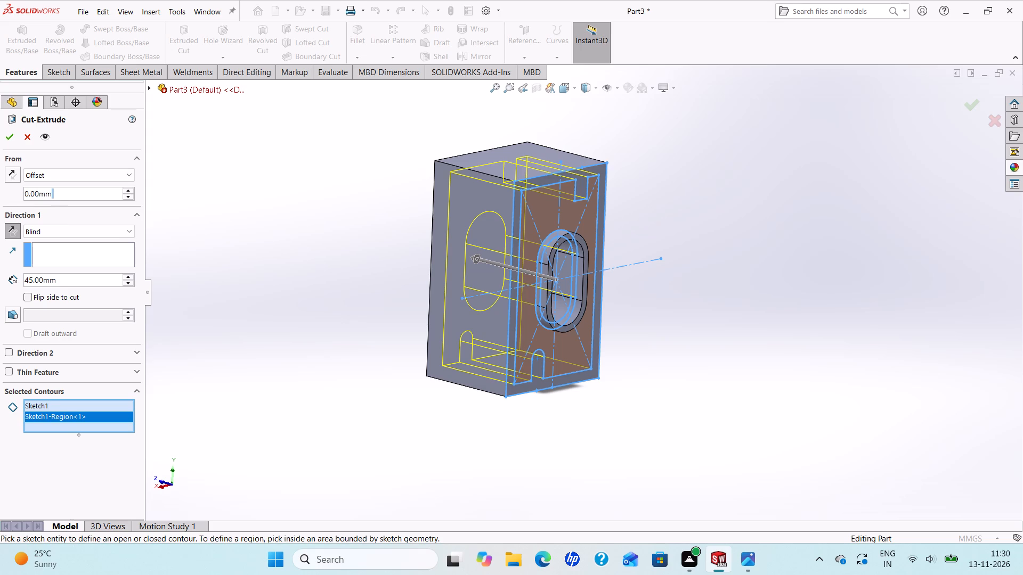
pyautogui.moveTo(54, 192); pyautogui.dragTo(0, 195)
pyautogui.press('5')
pyautogui.press('Return')
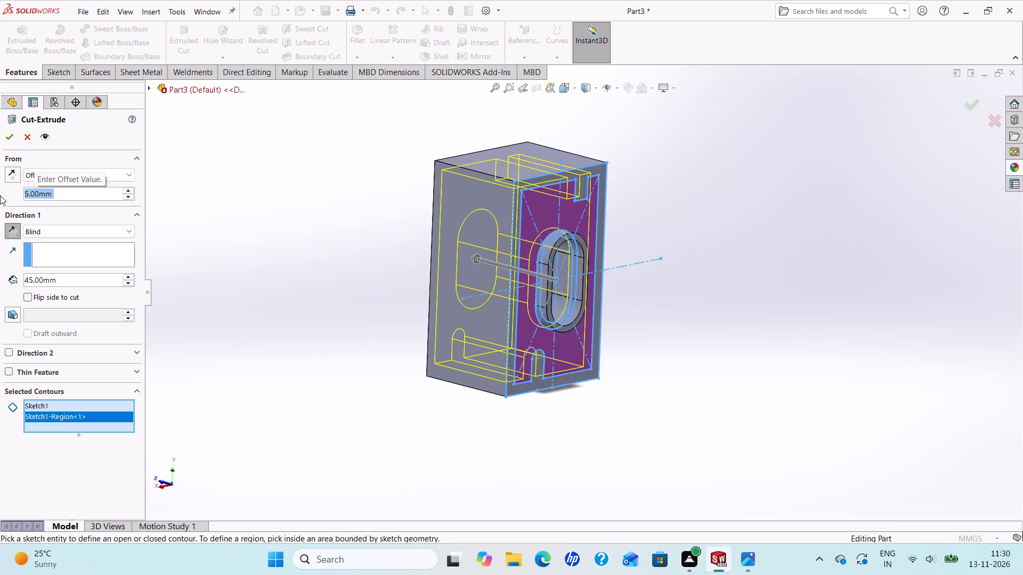
pyautogui.click(12, 137)
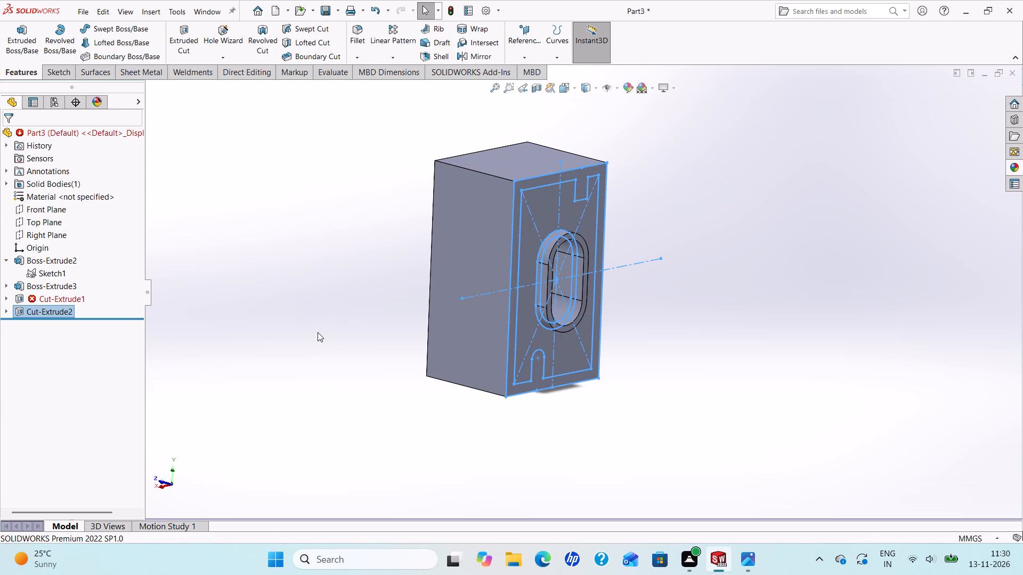
# Examine the hollowed block's interior, notches and slot from both sides and compare it with the Practice Problem 4.58 drawing.
pyautogui.moveTo(319, 333); pyautogui.dragTo(479, 300, button='middle')
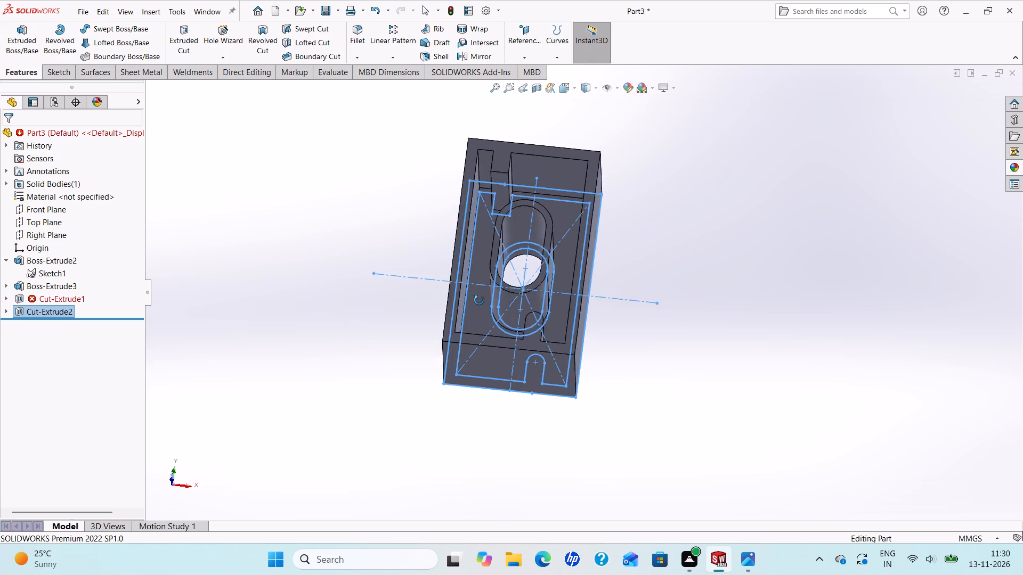
pyautogui.moveTo(479, 300); pyautogui.dragTo(354, 307, button='middle')
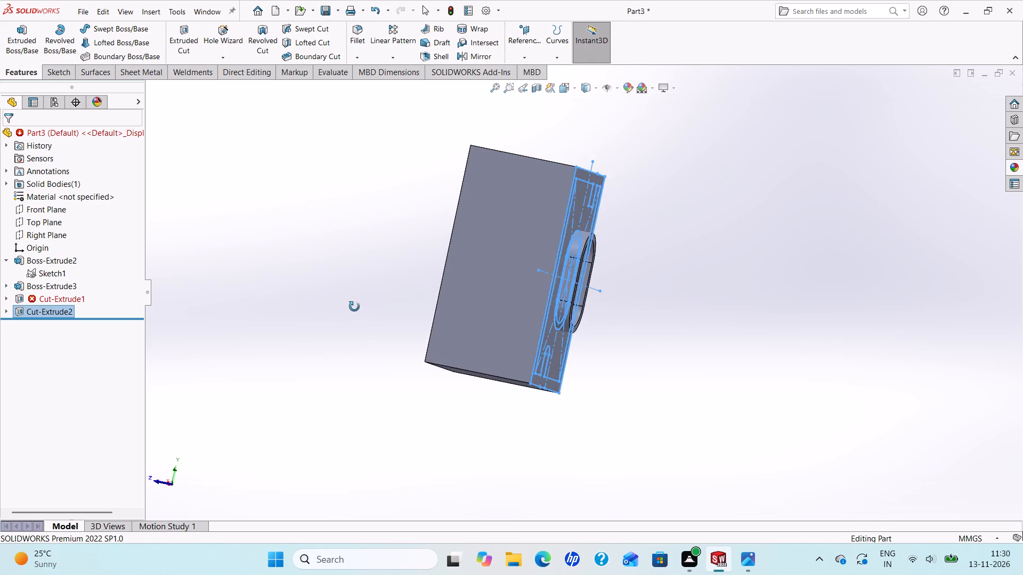
pyautogui.moveTo(354, 307); pyautogui.dragTo(311, 303, button='middle')
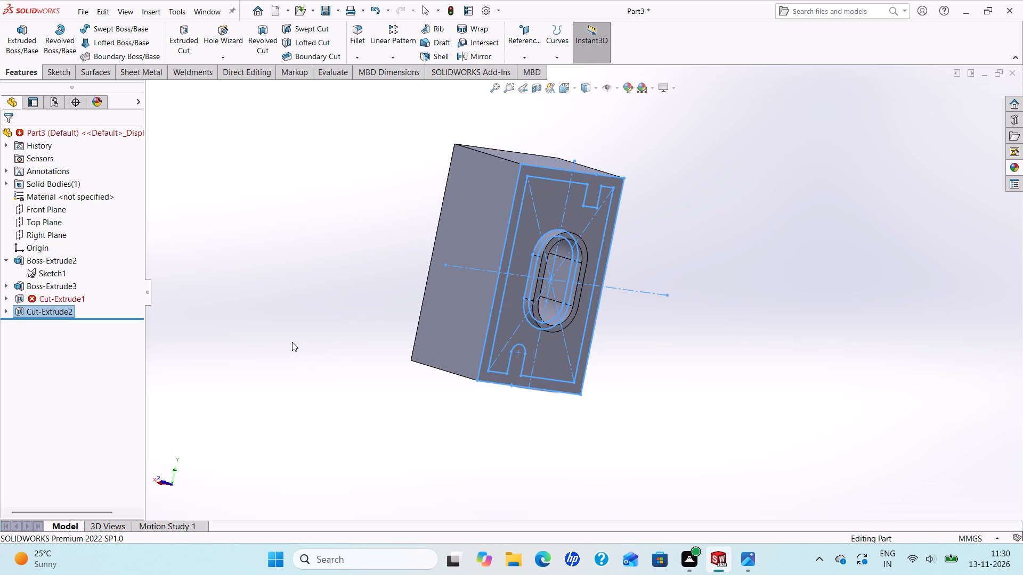
pyautogui.press('Escape')
pyautogui.moveTo(342, 336); pyautogui.dragTo(345, 339, button='middle')
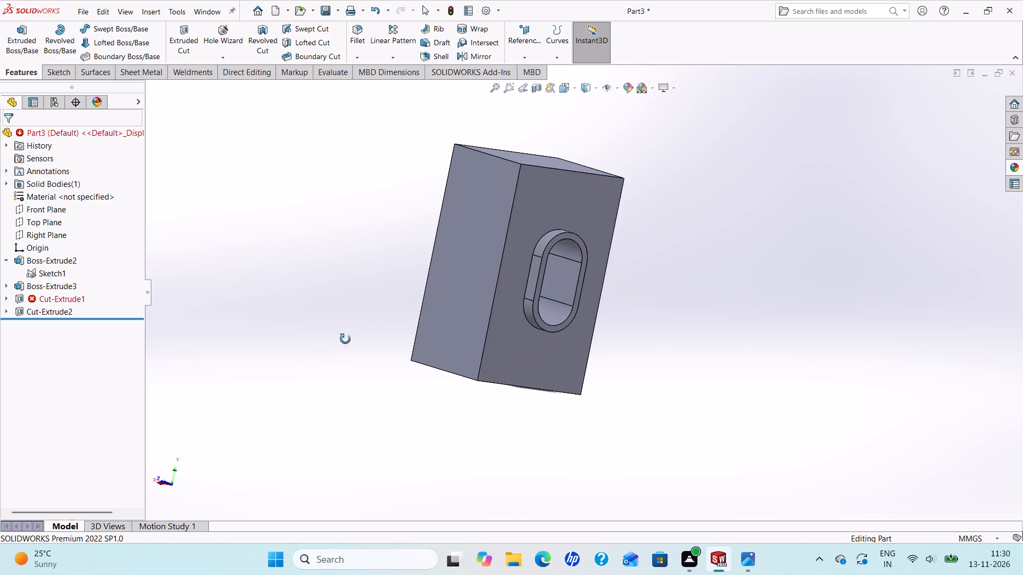
pyautogui.moveTo(345, 339); pyautogui.dragTo(501, 371, button='middle')
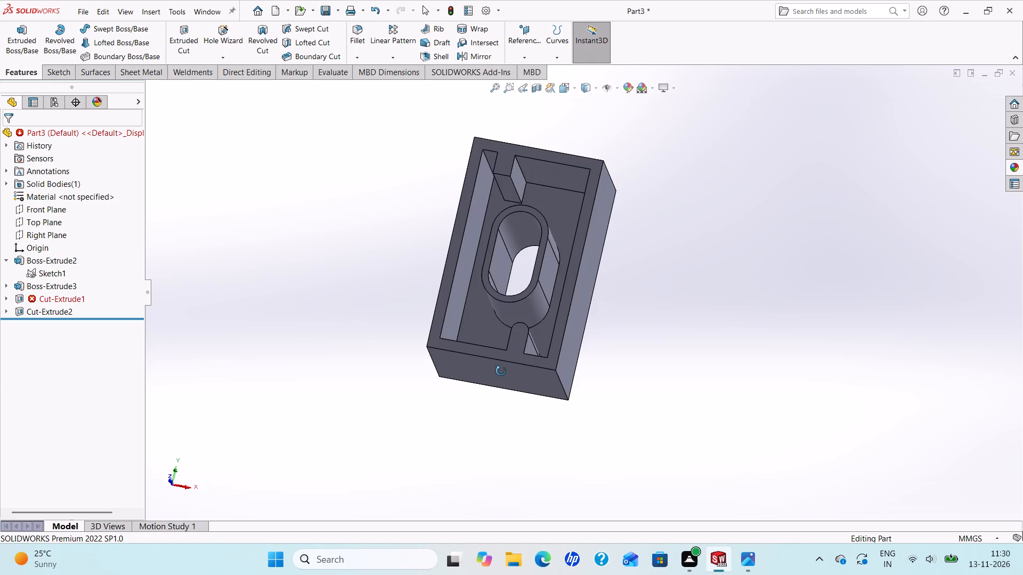
pyautogui.moveTo(501, 371); pyautogui.dragTo(488, 417, button='middle')
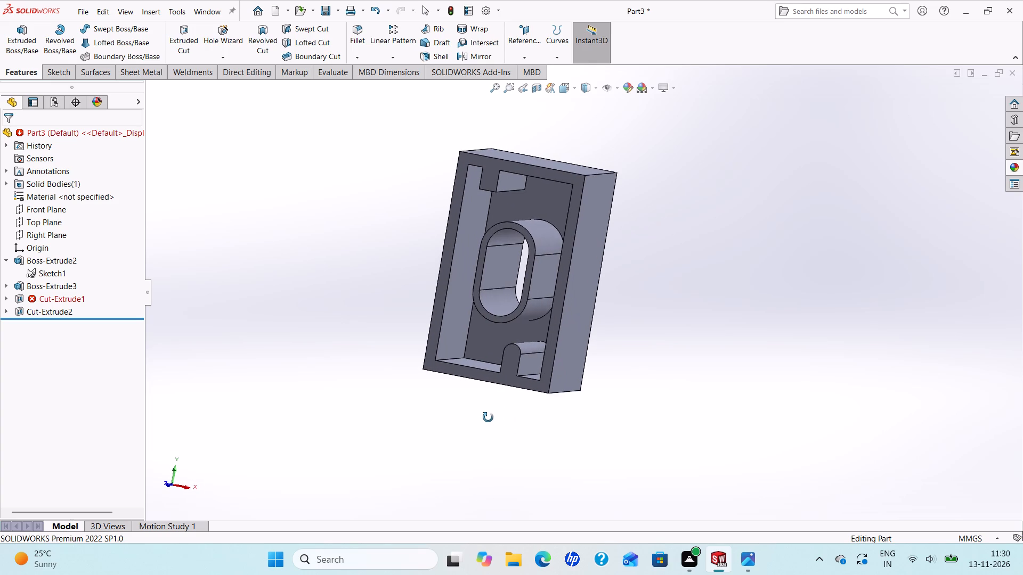
pyautogui.moveTo(488, 417); pyautogui.dragTo(511, 425, button='middle')
pyautogui.scroll(2, 508, 421)
pyautogui.scroll(-2, 591, 342)
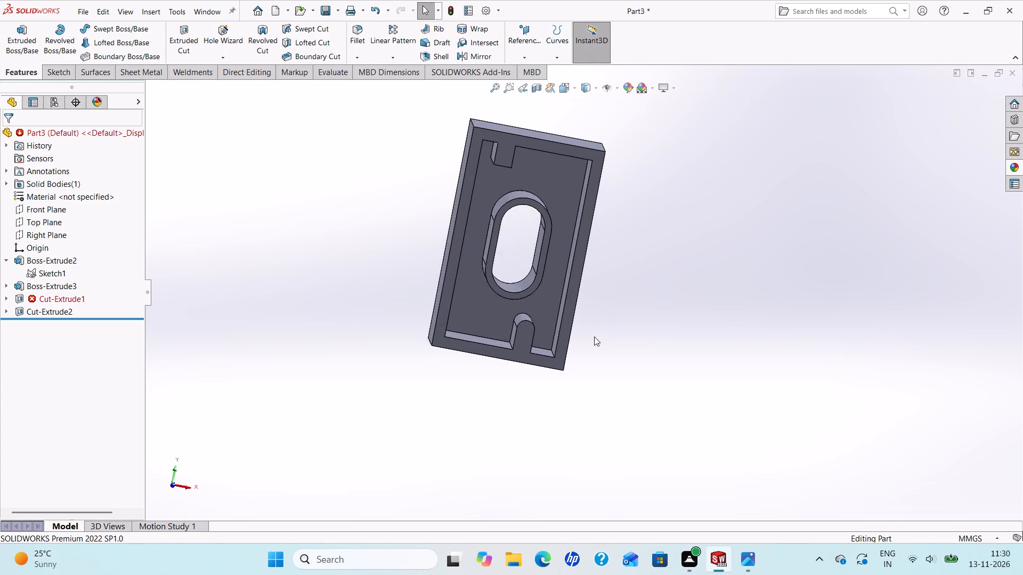
pyautogui.scroll(-1, 594, 336)
pyautogui.scroll(1, 547, 314)
pyautogui.moveTo(539, 309); pyautogui.dragTo(486, 356, button='middle')
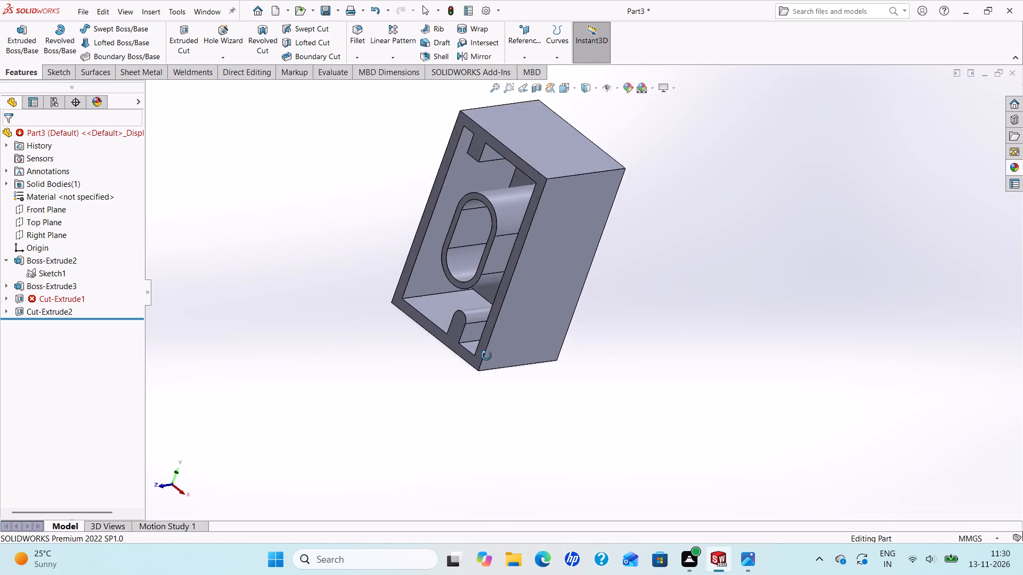
pyautogui.moveTo(486, 356); pyautogui.dragTo(546, 387, button='middle')
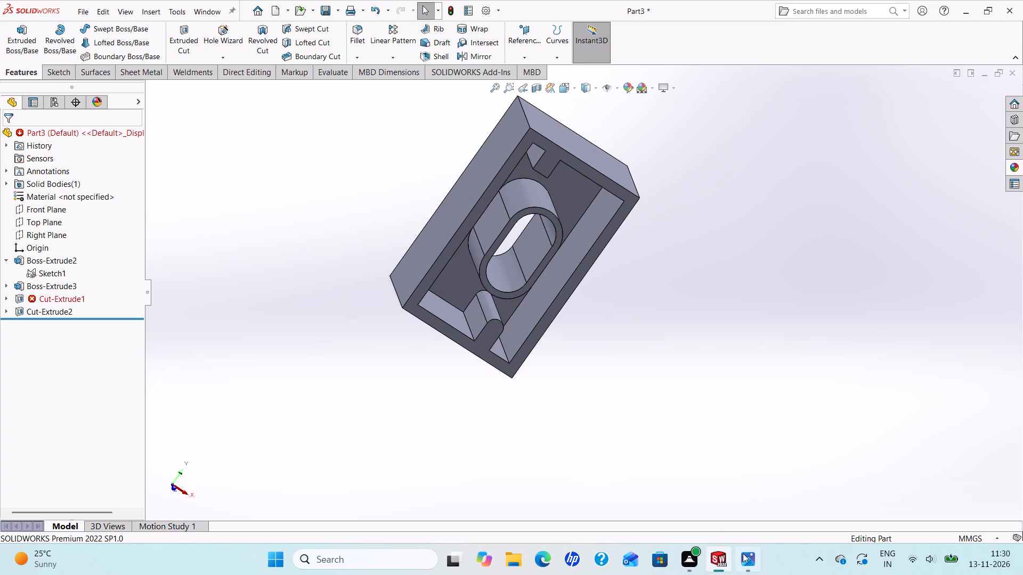
pyautogui.click(745, 556)
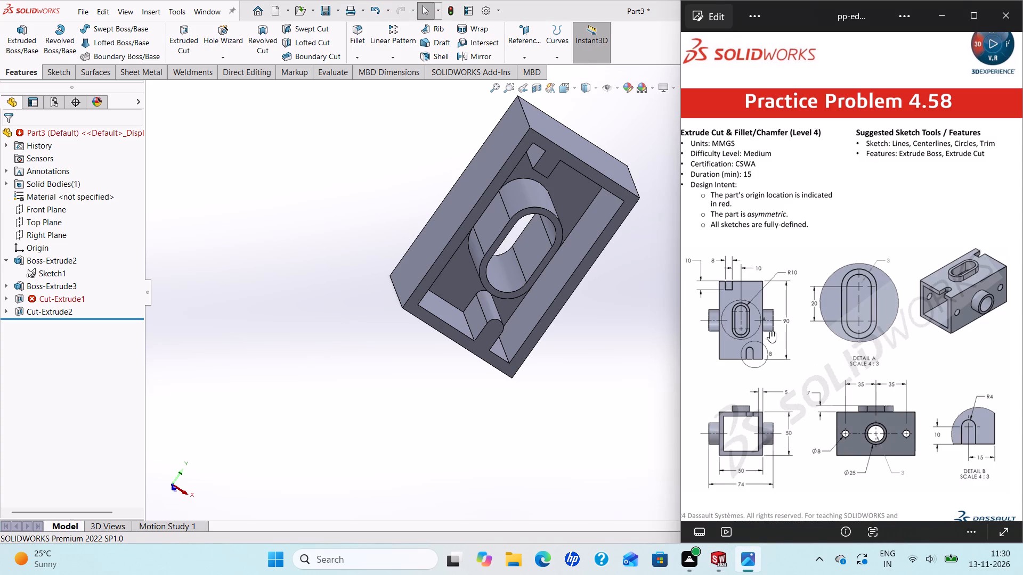
pyautogui.scroll(-1, 578, 259)
pyautogui.moveTo(549, 258); pyautogui.dragTo(525, 243, button='middle')
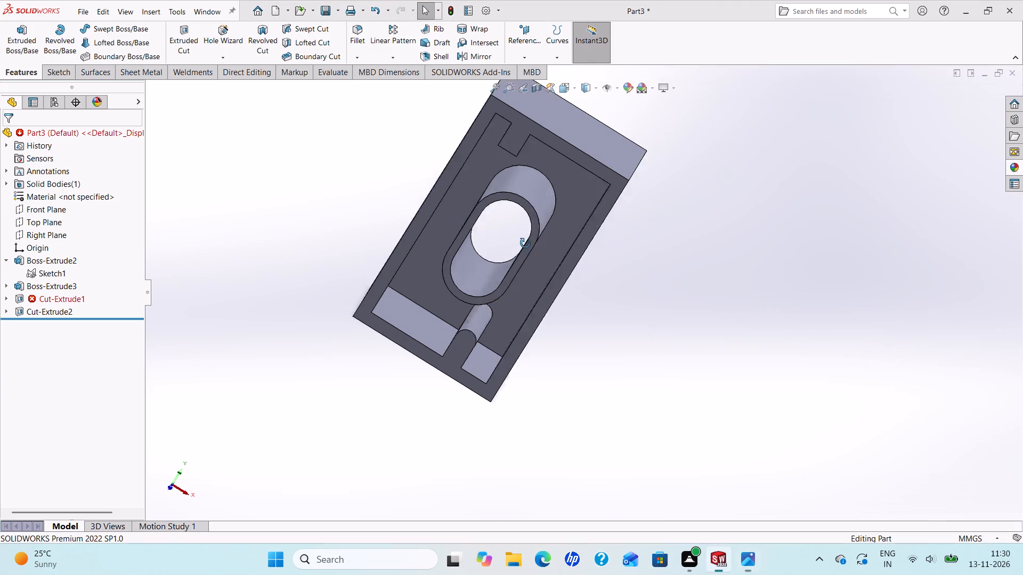
pyautogui.moveTo(525, 243); pyautogui.dragTo(349, 251, button='middle')
pyautogui.scroll(2, 348, 253)
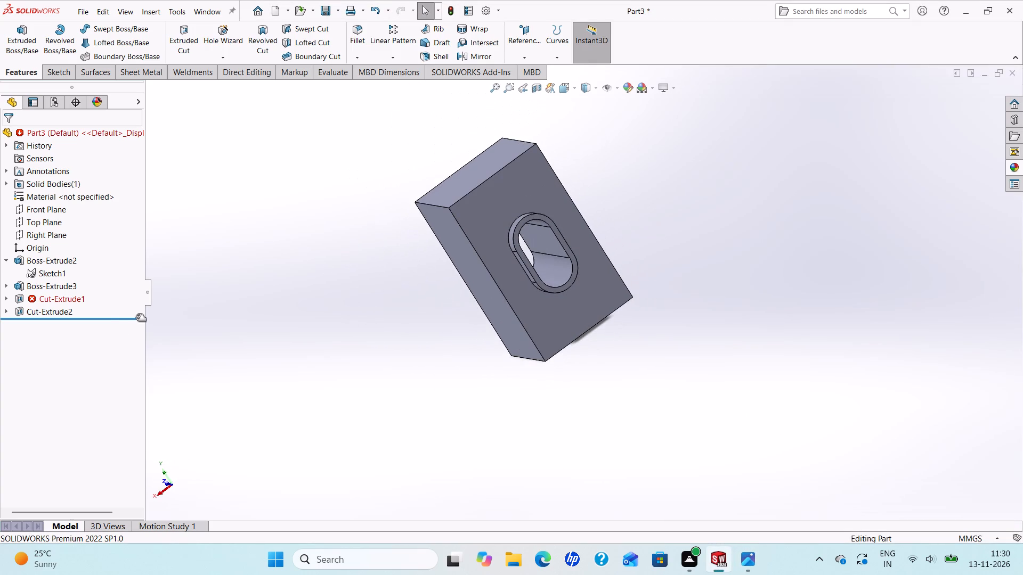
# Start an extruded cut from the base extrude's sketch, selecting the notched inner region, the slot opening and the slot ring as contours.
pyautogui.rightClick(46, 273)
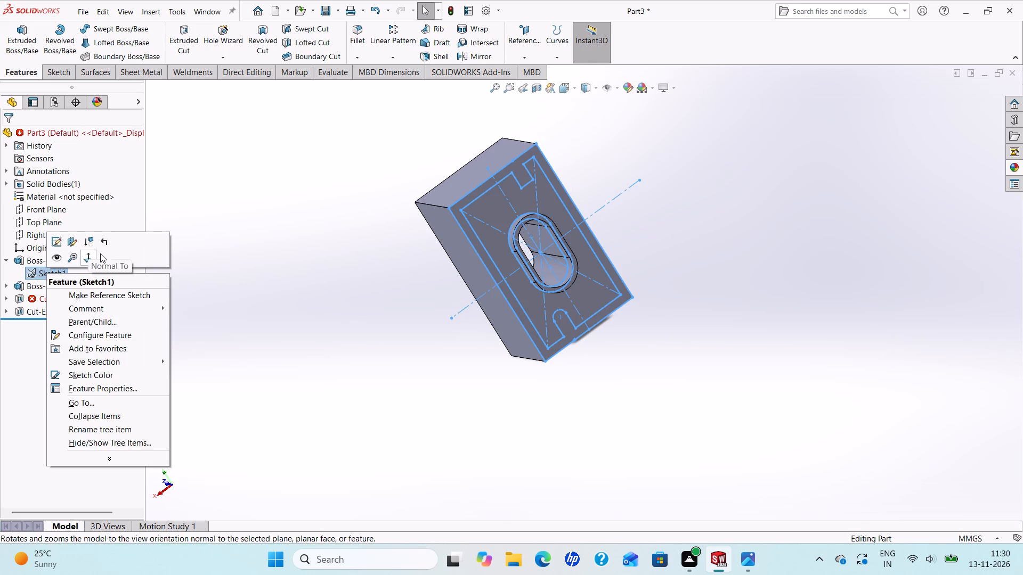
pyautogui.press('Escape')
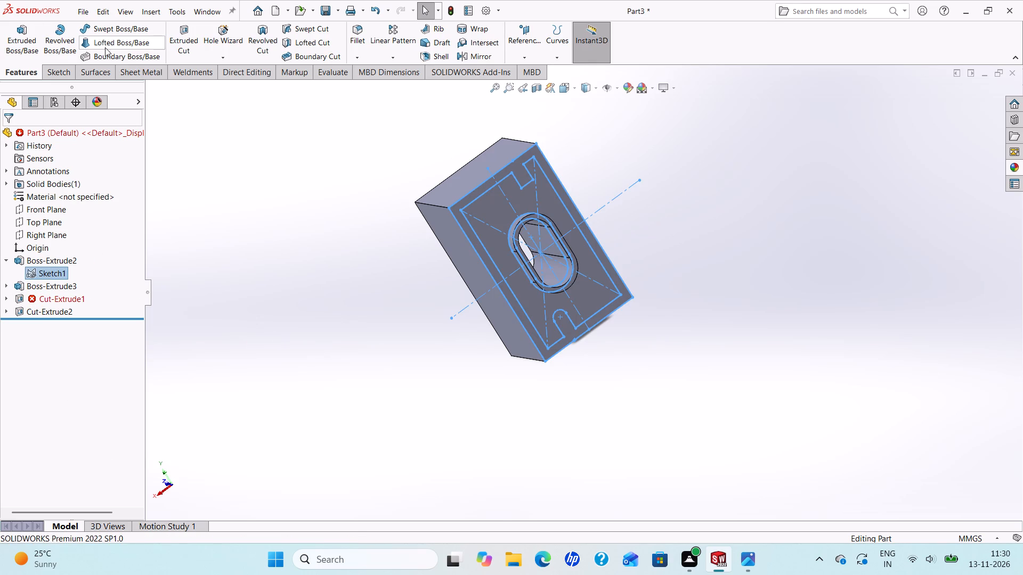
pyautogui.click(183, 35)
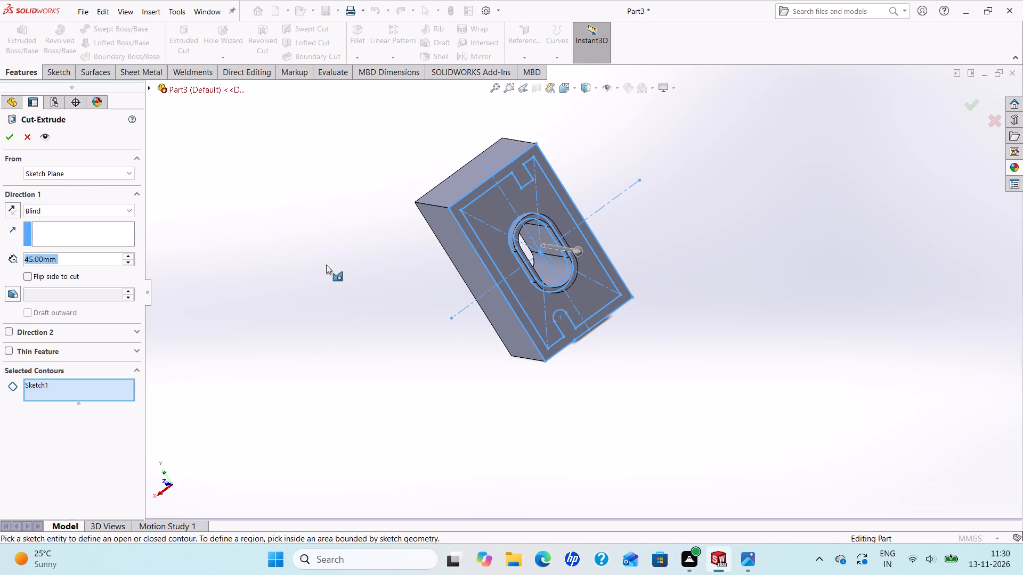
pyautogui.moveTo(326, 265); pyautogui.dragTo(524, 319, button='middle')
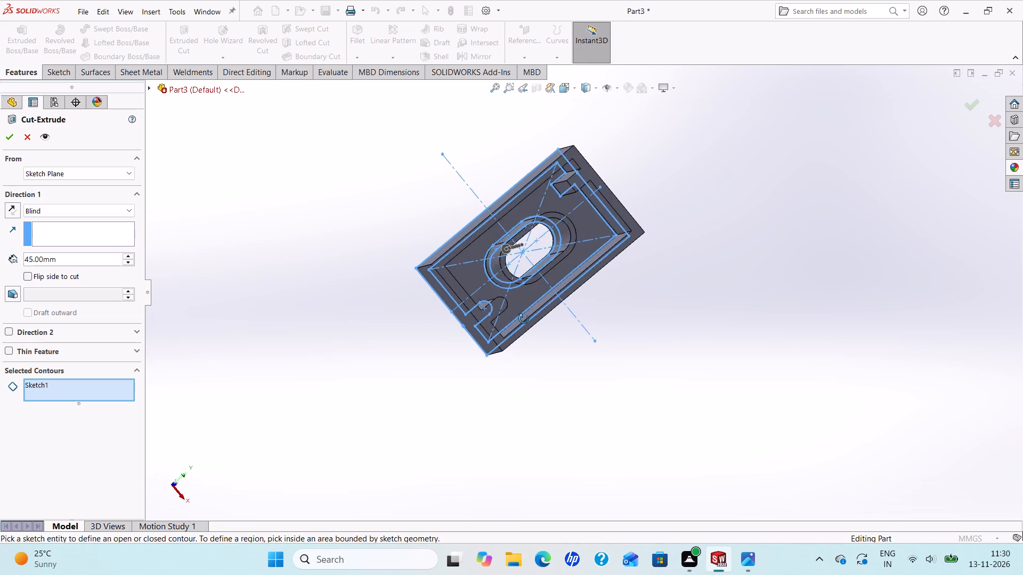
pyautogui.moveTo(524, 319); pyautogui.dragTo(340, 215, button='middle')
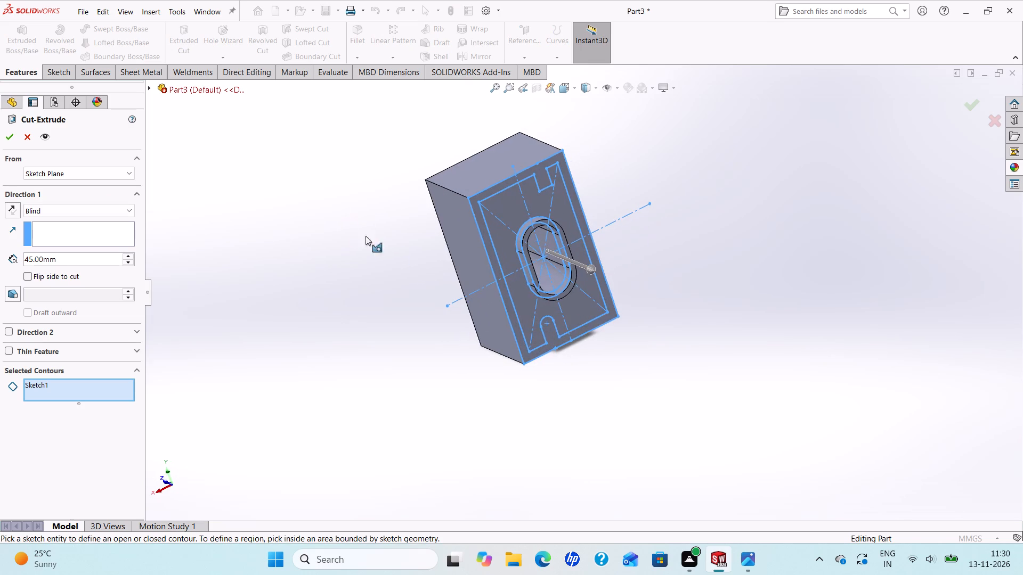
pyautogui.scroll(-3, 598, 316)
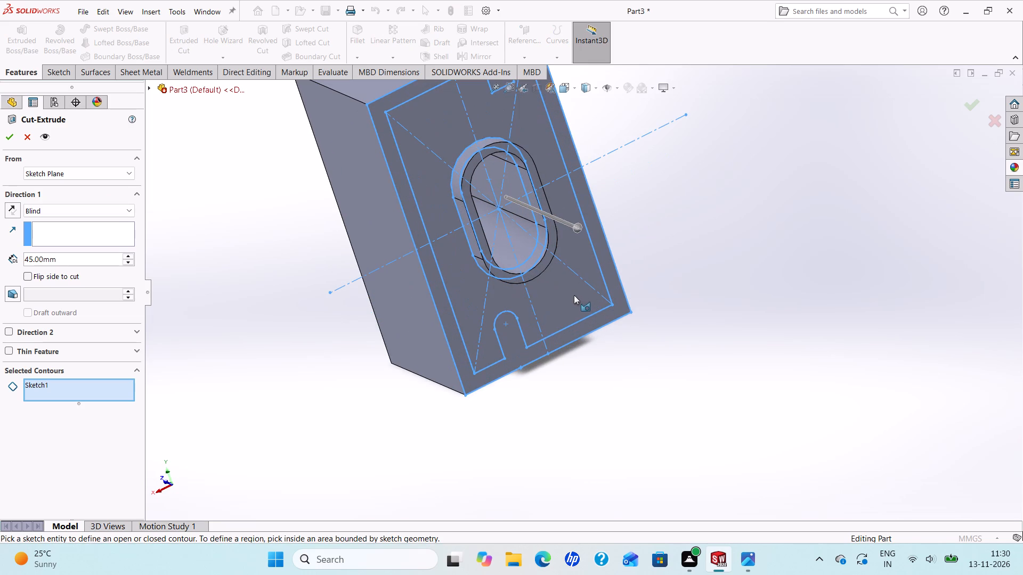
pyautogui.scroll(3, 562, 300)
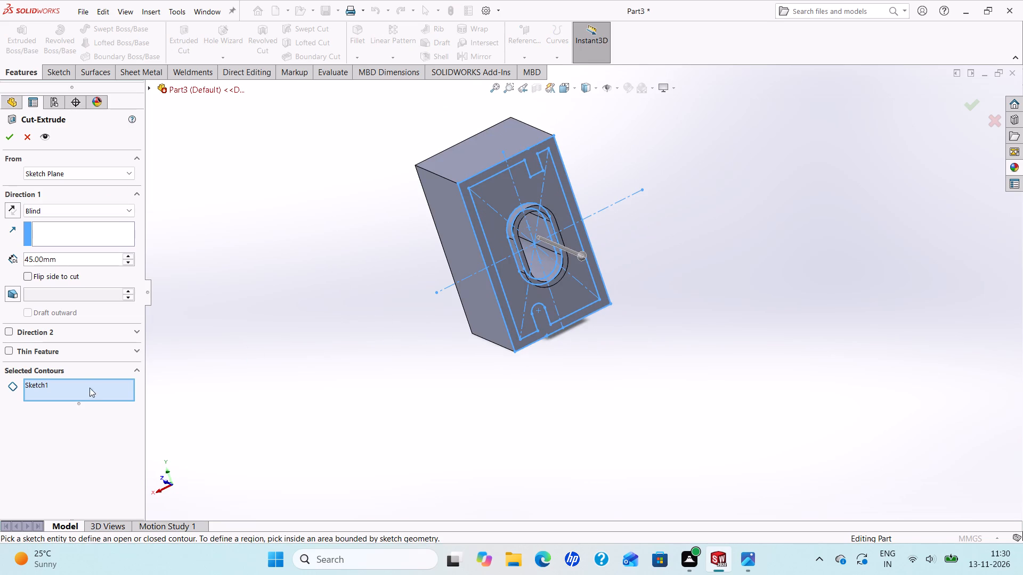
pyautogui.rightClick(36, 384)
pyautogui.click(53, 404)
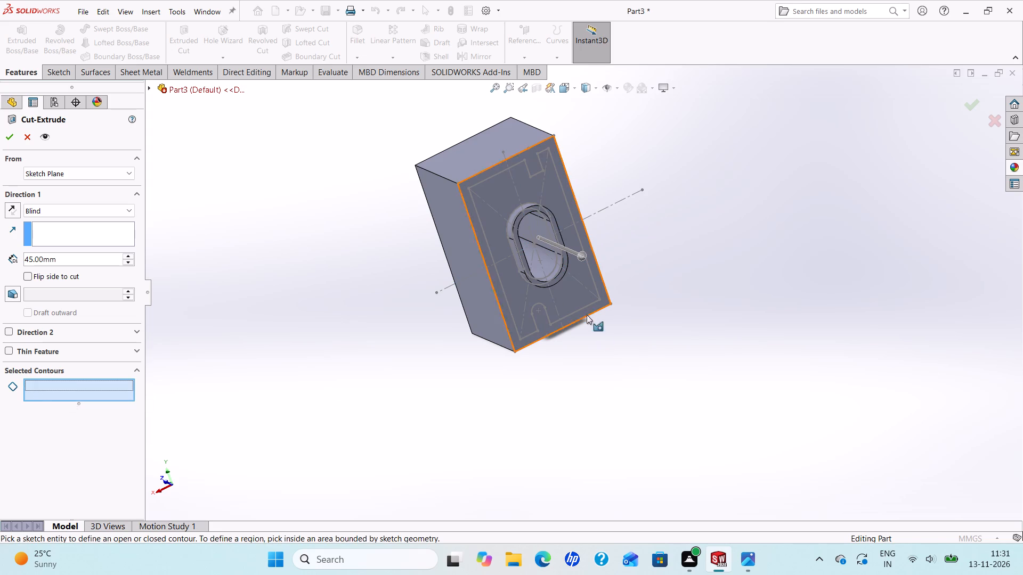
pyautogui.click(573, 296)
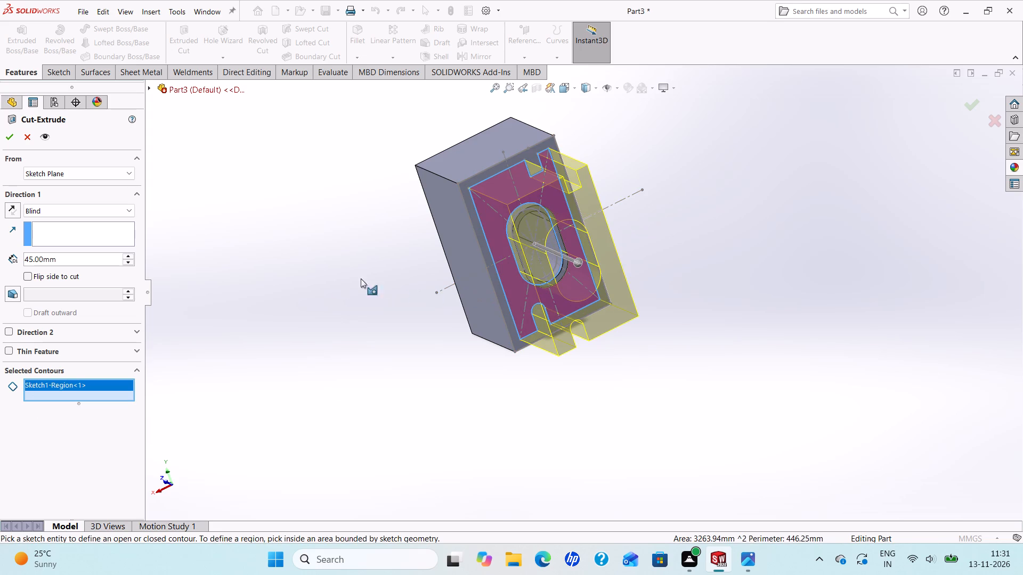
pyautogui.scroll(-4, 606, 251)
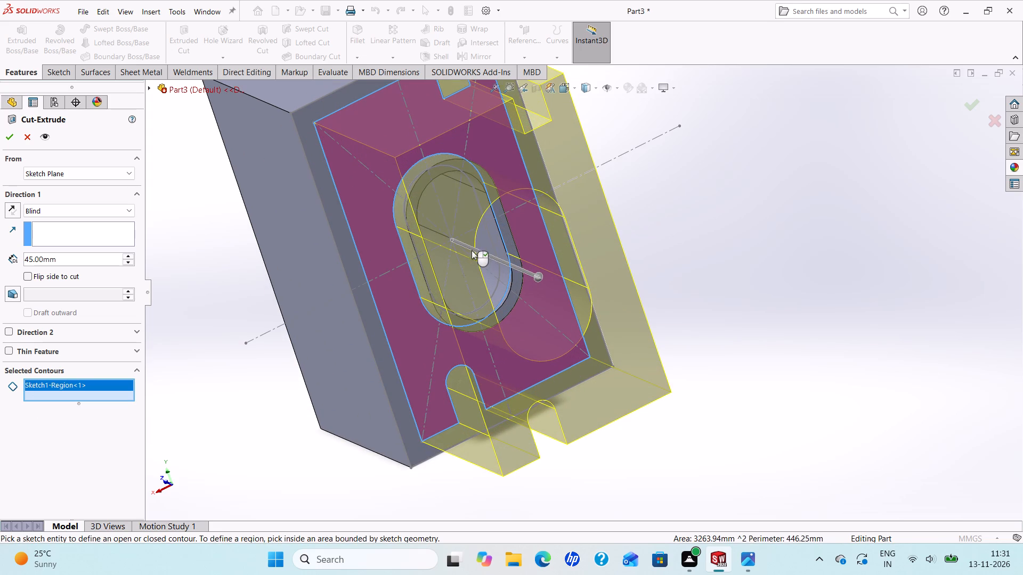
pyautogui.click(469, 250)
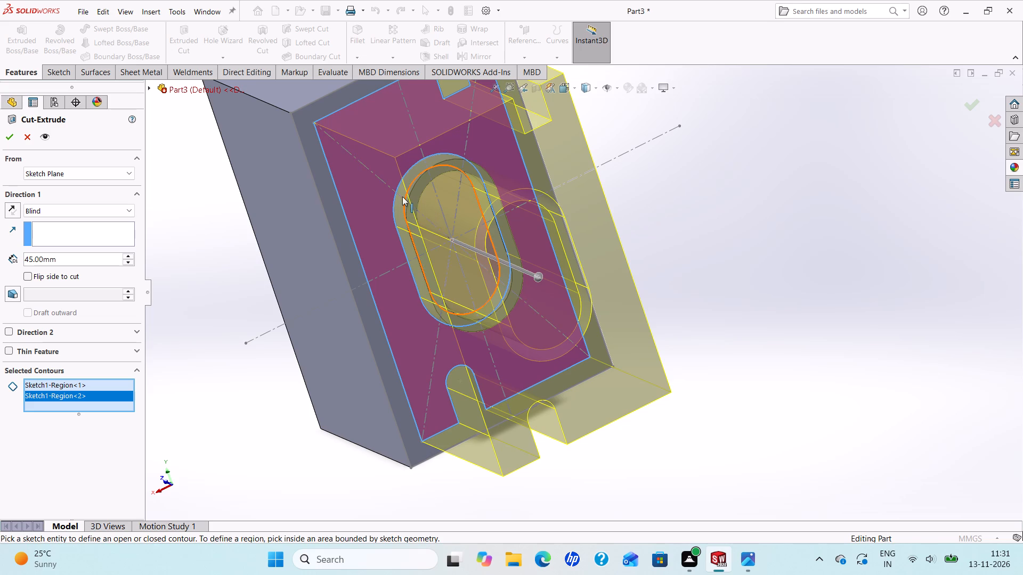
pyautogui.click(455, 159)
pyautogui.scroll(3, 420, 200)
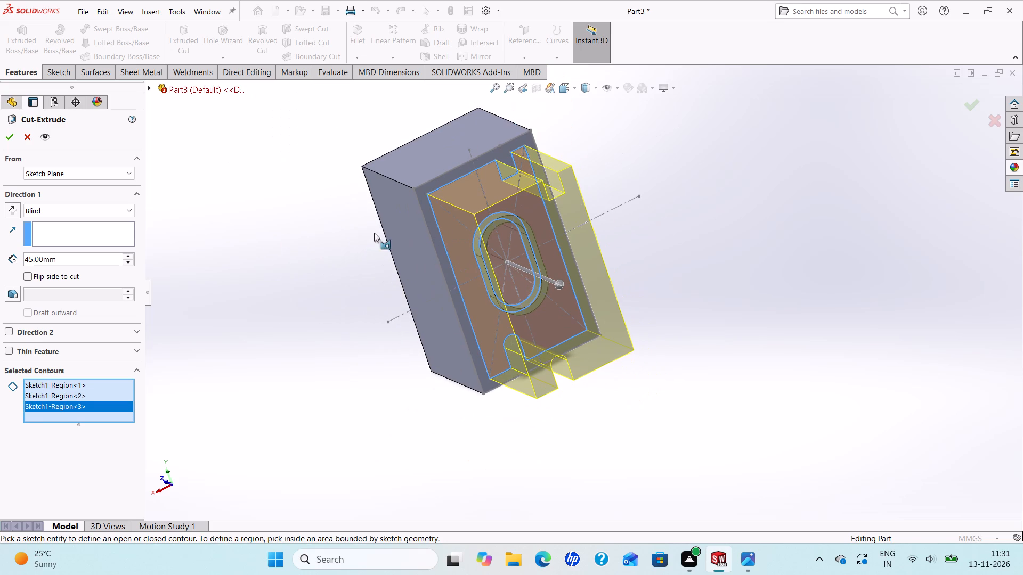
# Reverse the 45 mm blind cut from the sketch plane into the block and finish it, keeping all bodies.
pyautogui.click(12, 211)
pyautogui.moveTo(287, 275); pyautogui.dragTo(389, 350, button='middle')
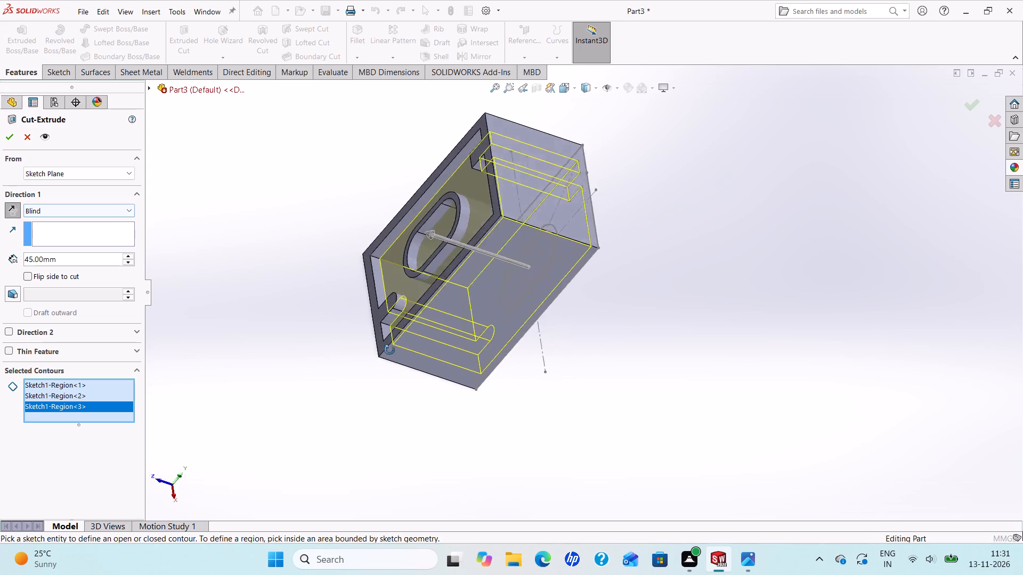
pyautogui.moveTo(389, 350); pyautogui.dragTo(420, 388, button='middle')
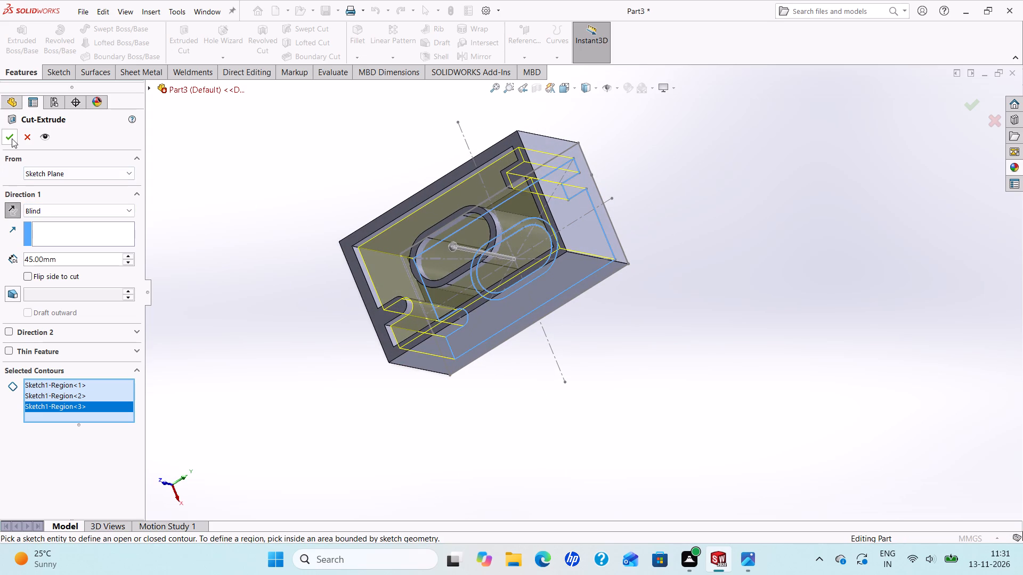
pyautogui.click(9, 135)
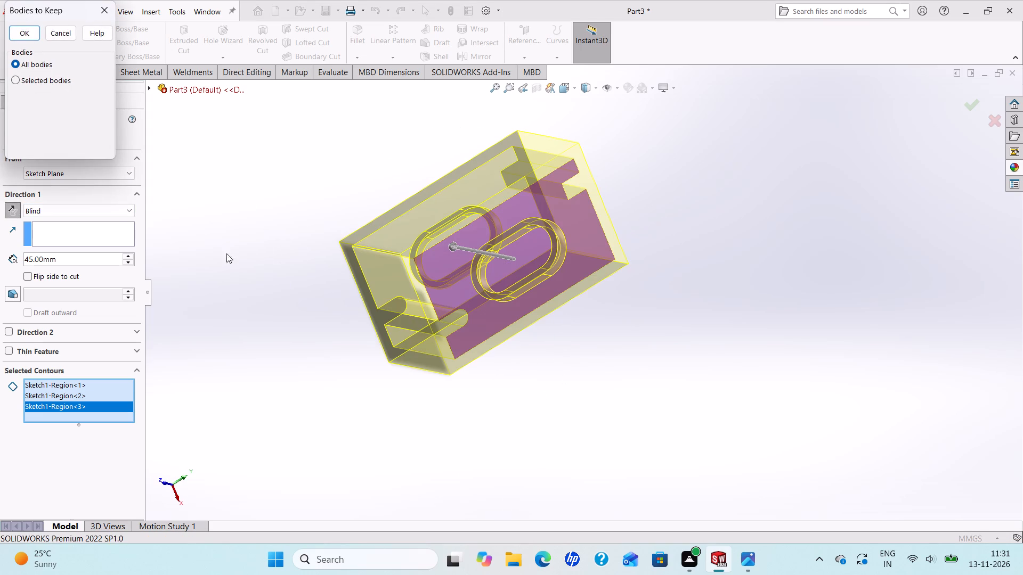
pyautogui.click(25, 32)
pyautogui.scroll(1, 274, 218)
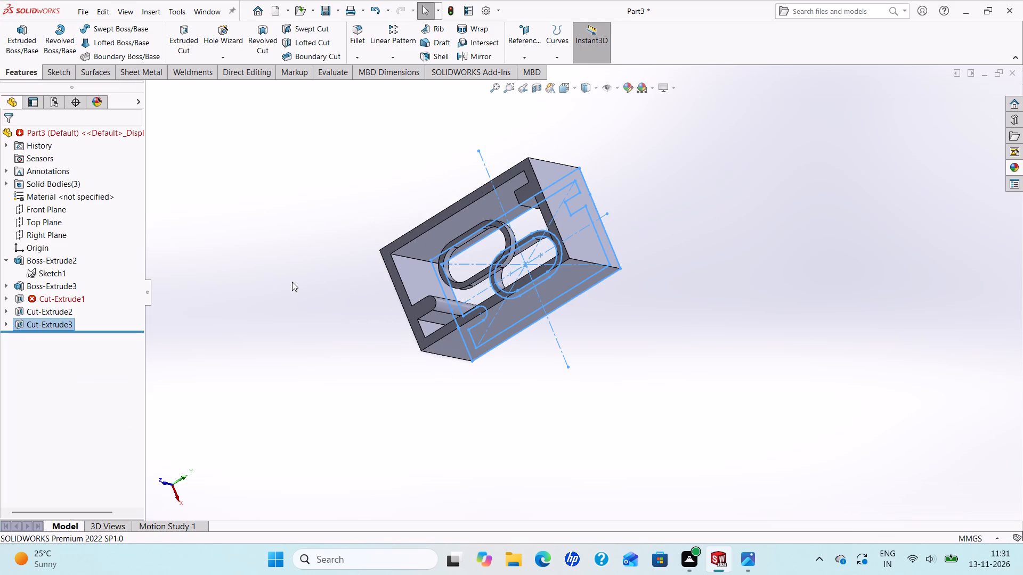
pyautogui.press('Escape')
# Examine the cut block's open faces, notches and slot rings from several sides and compare them with the Practice Problem 4.58 drawing.
pyautogui.moveTo(332, 279); pyautogui.dragTo(384, 347, button='middle')
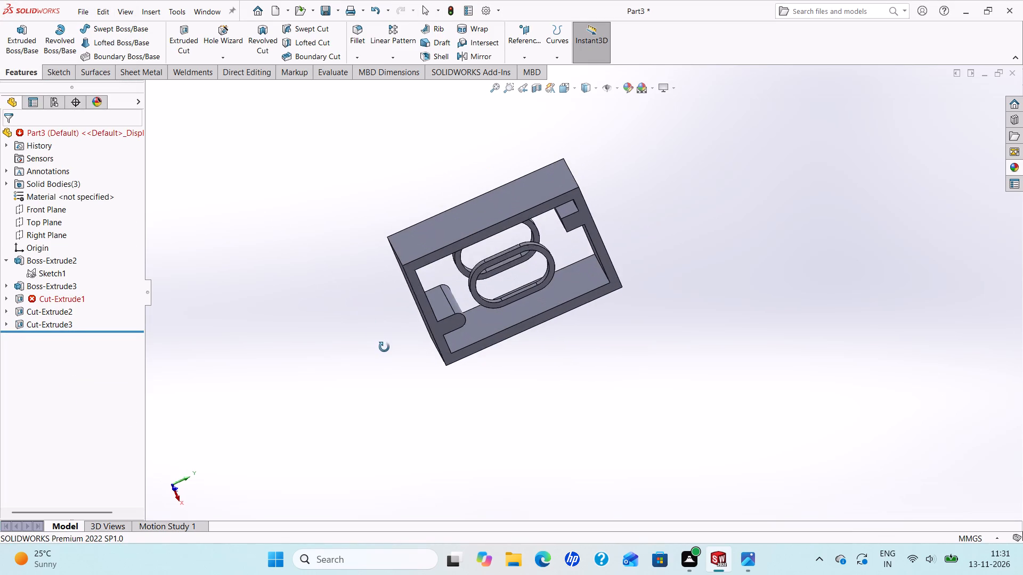
pyautogui.moveTo(384, 347); pyautogui.dragTo(389, 362, button='middle')
pyautogui.scroll(1, 516, 431)
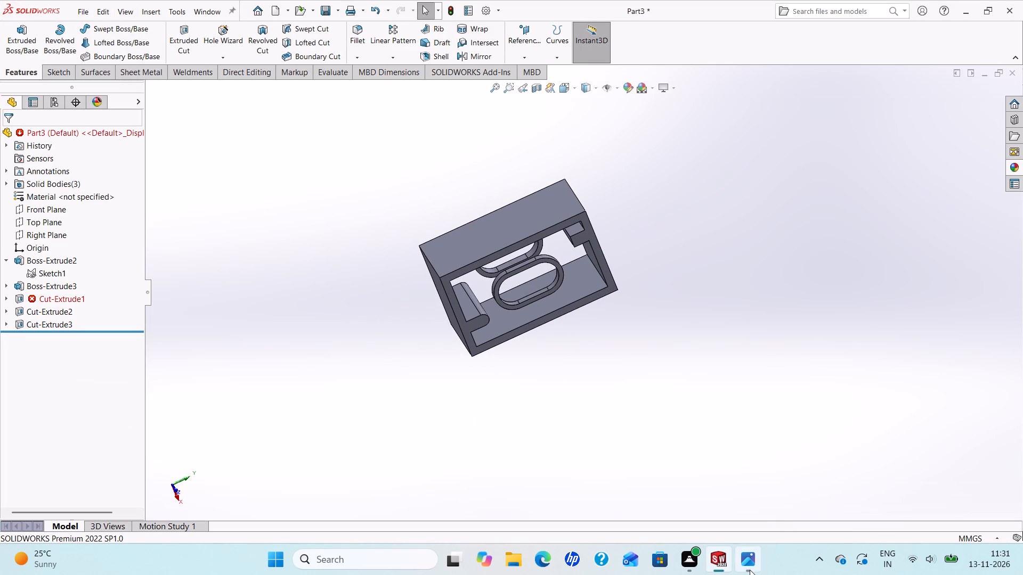
pyautogui.click(750, 568)
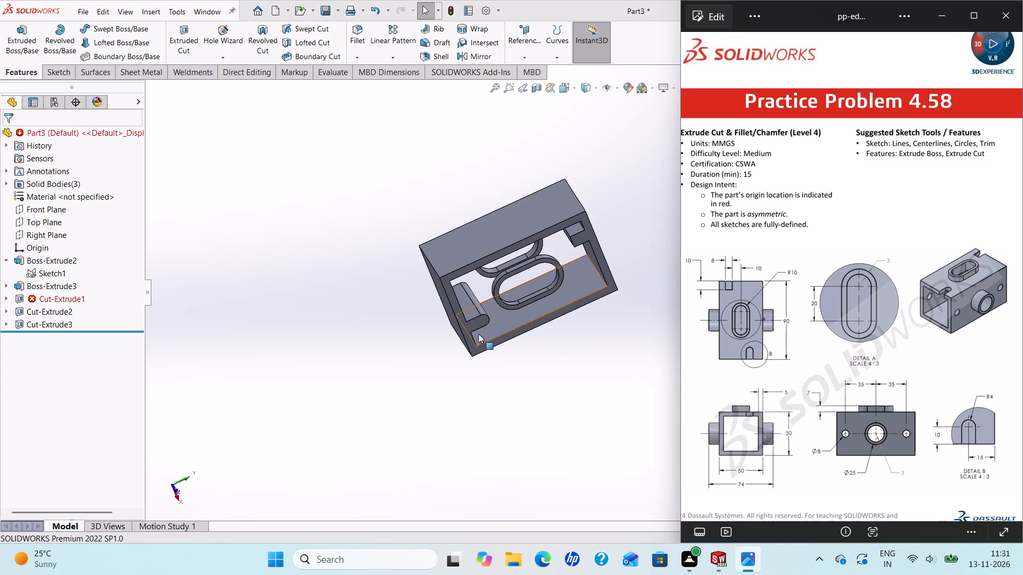
pyautogui.moveTo(479, 283); pyautogui.dragTo(313, 309, button='middle')
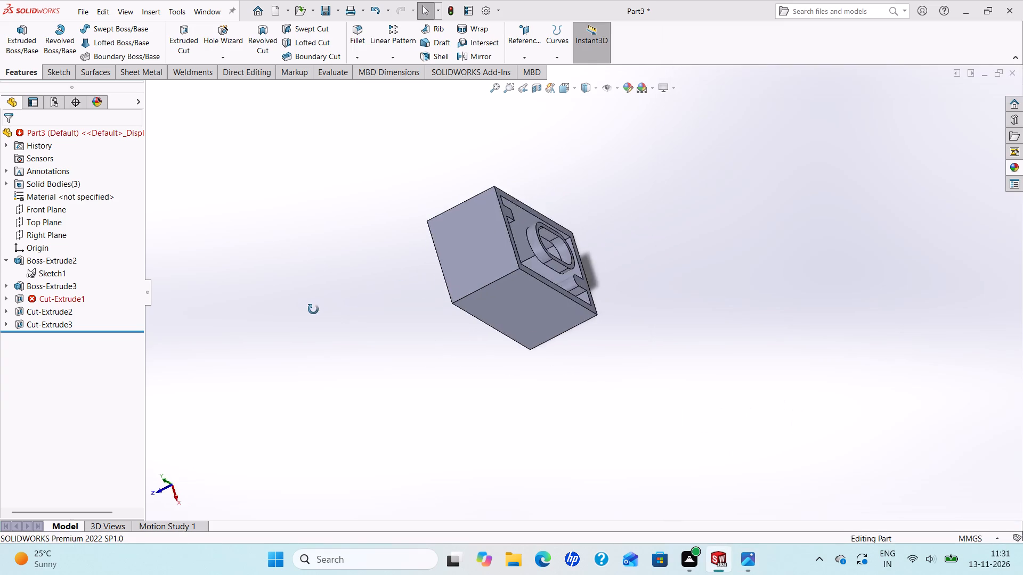
pyautogui.moveTo(313, 309); pyautogui.dragTo(279, 351, button='middle')
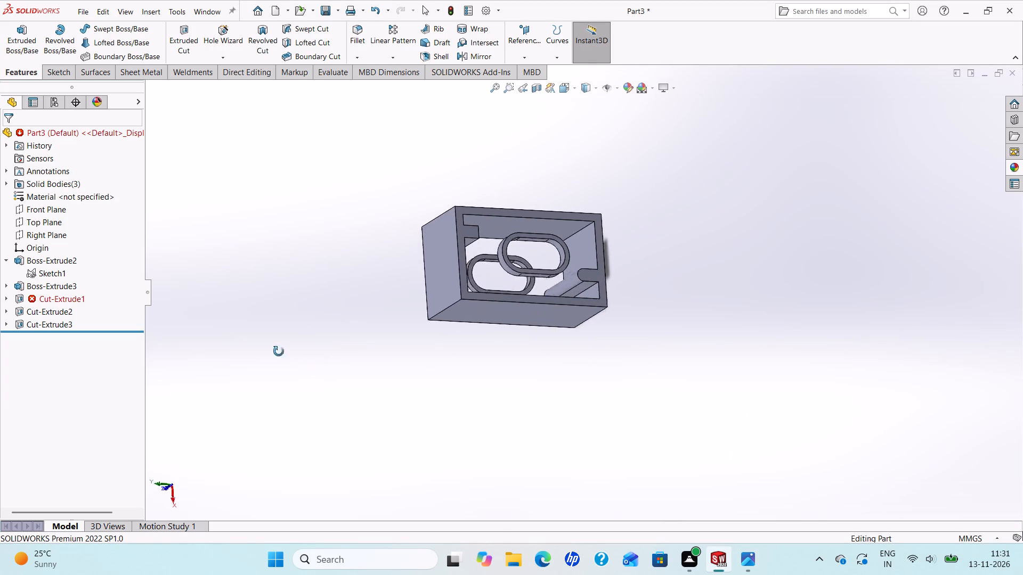
pyautogui.moveTo(279, 351); pyautogui.dragTo(240, 345, button='middle')
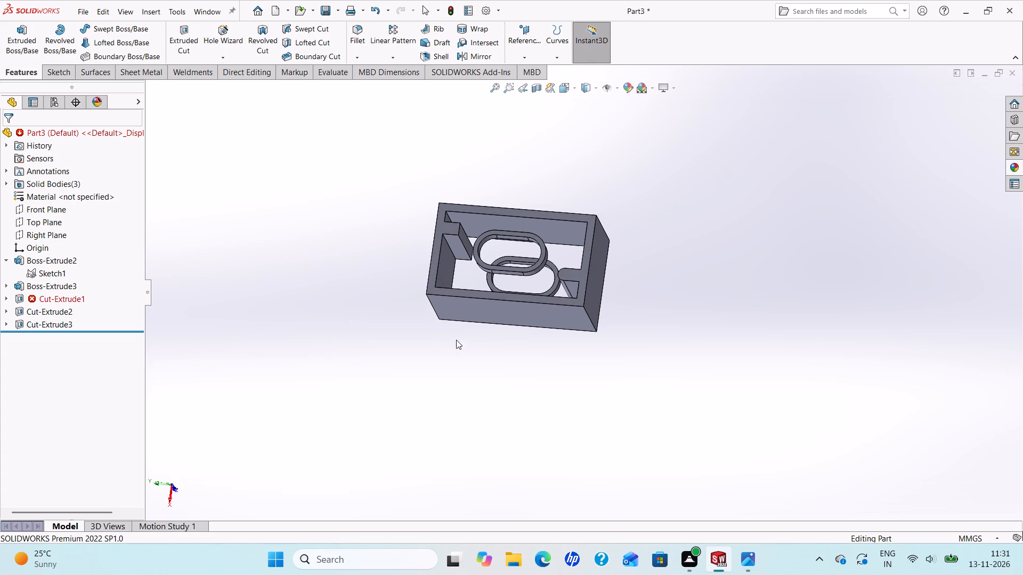
pyautogui.scroll(-2, 525, 315)
pyautogui.moveTo(494, 341); pyautogui.dragTo(557, 264, button='middle')
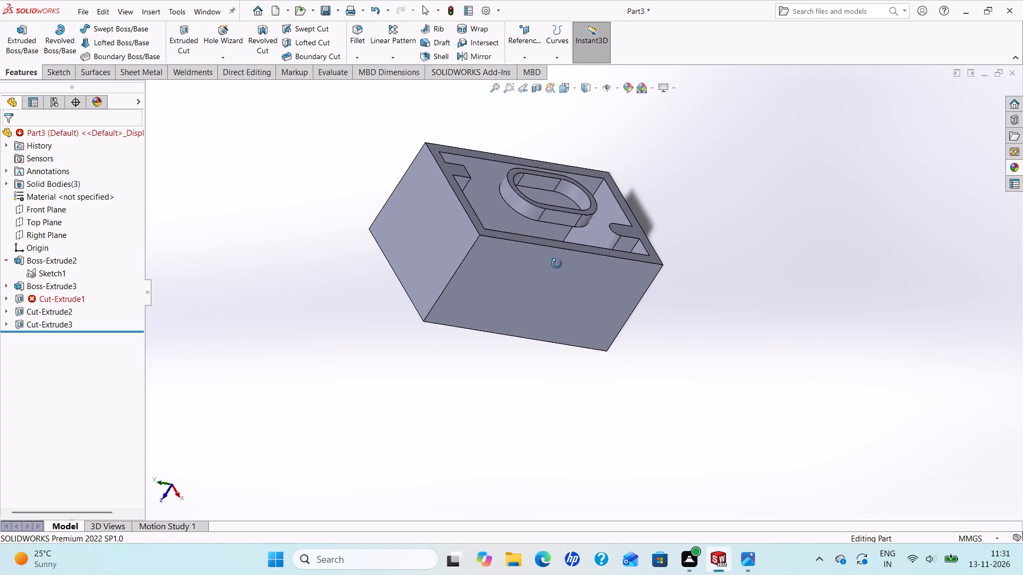
pyautogui.moveTo(557, 264); pyautogui.dragTo(693, 355, button='middle')
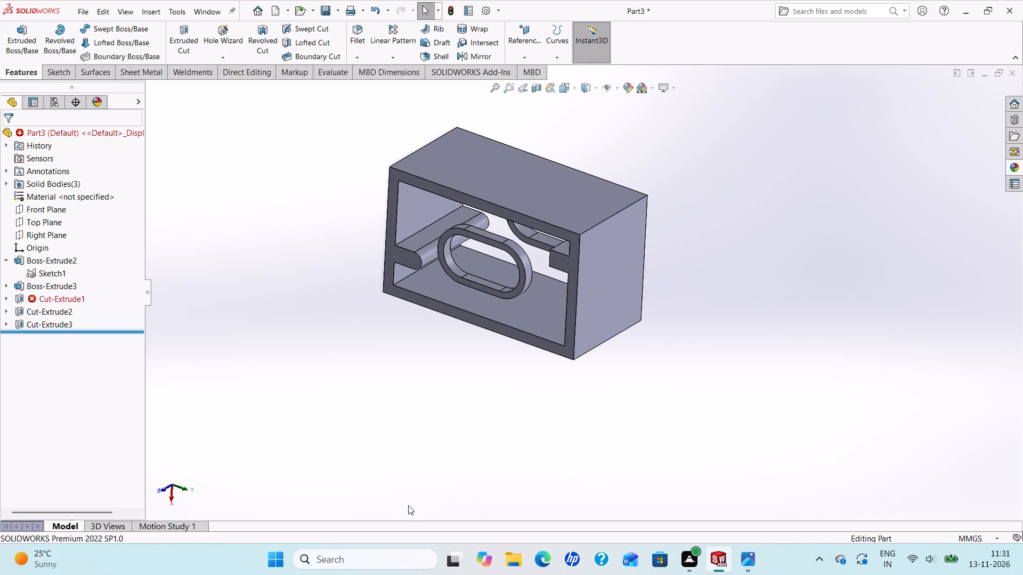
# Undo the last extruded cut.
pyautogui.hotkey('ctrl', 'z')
# Examine the block's raised slot ring, closed face and hollow interior from both sides.
pyautogui.scroll(-2, 464, 301)
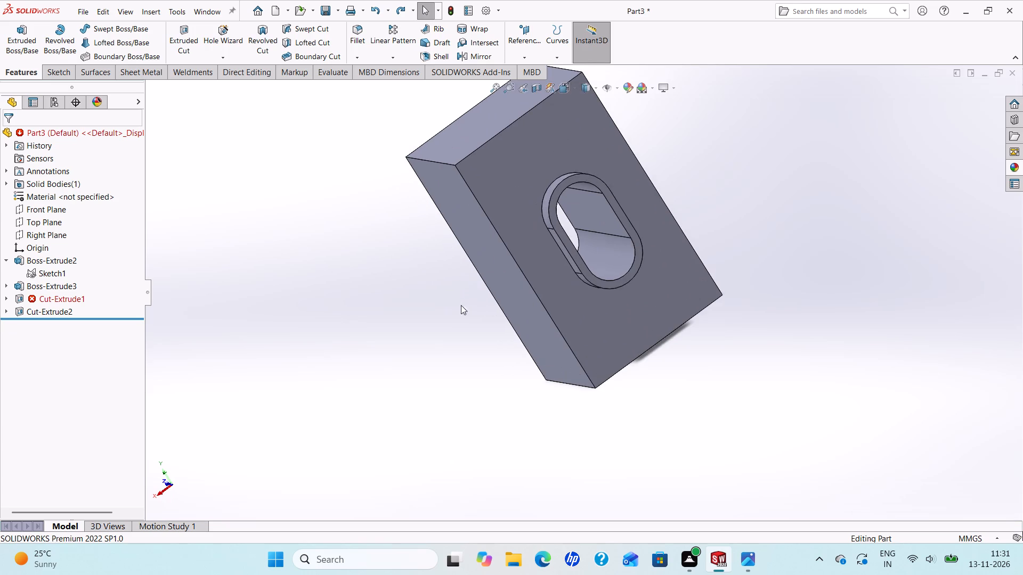
pyautogui.scroll(3, 618, 346)
pyautogui.scroll(-1, 642, 307)
pyautogui.moveTo(634, 302); pyautogui.dragTo(621, 183, button='middle')
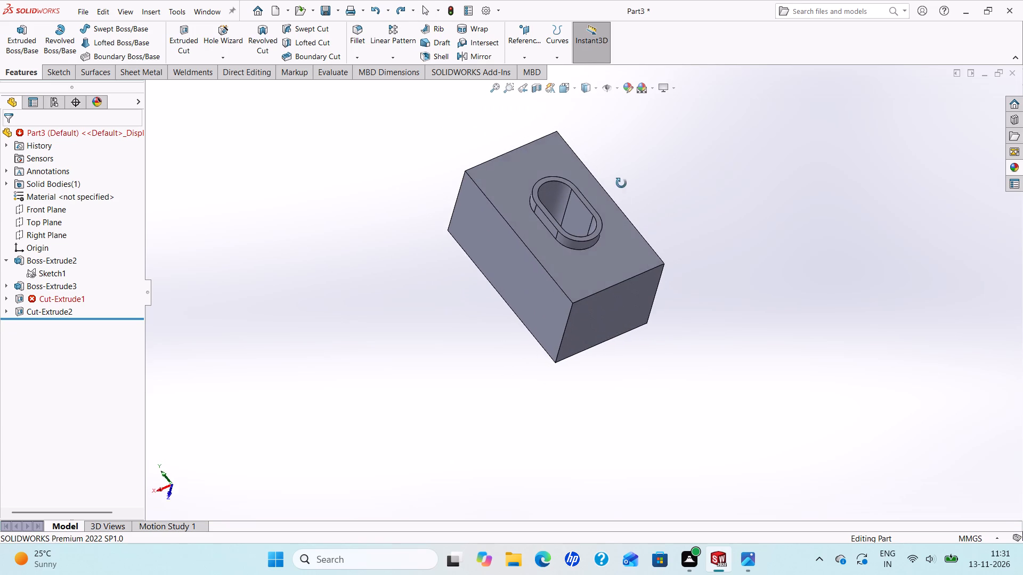
pyautogui.moveTo(621, 183); pyautogui.dragTo(836, 279, button='middle')
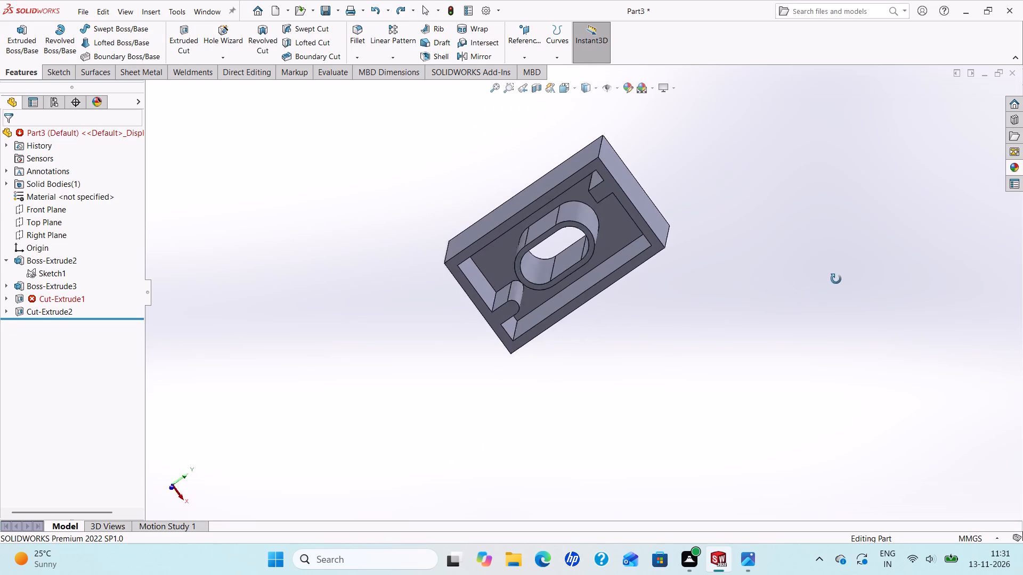
pyautogui.moveTo(836, 279); pyautogui.dragTo(797, 227, button='middle')
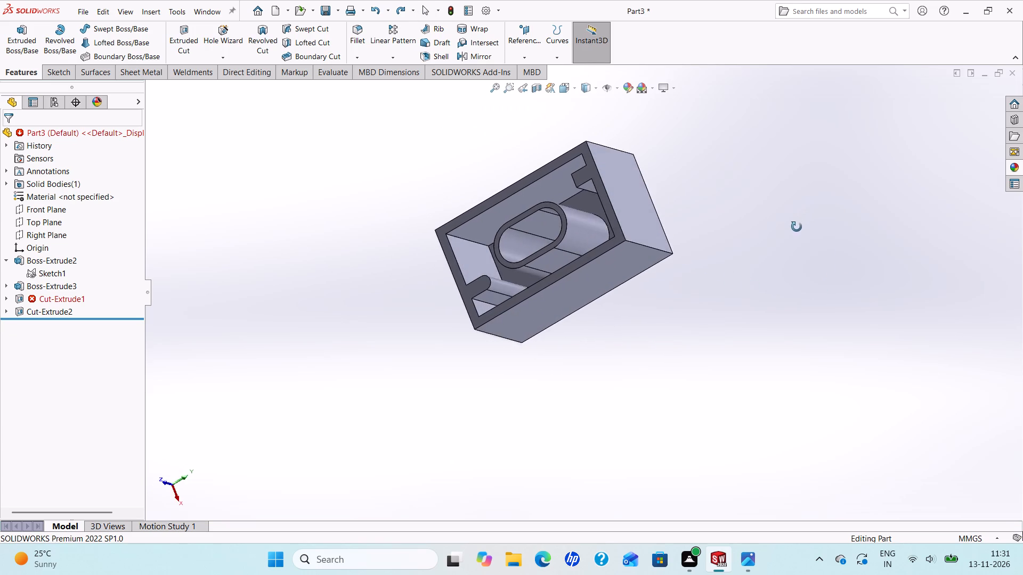
pyautogui.moveTo(797, 227); pyautogui.dragTo(824, 301, button='middle')
pyautogui.scroll(2, 810, 292)
pyautogui.scroll(-1, 753, 268)
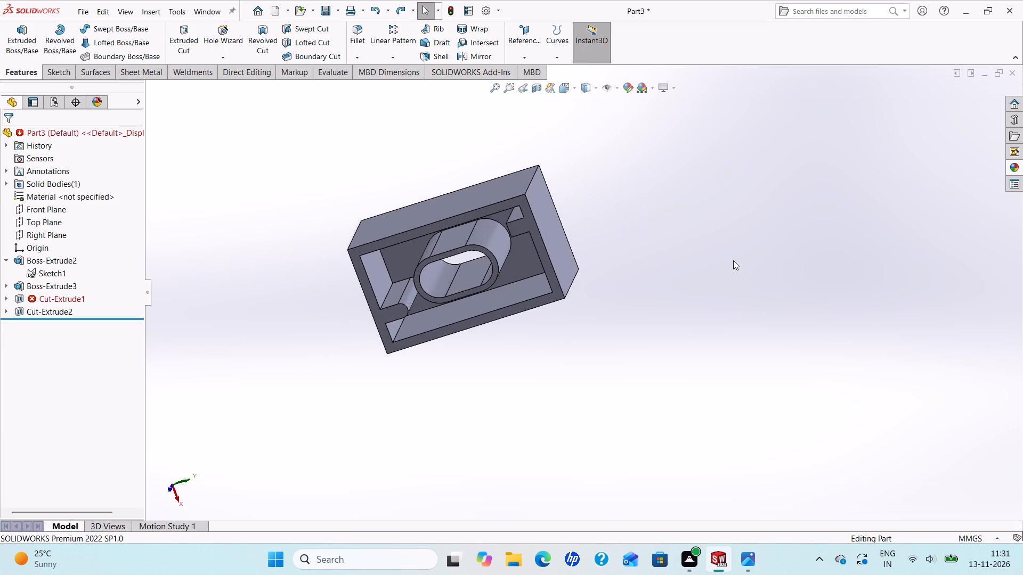
pyautogui.scroll(-1, 733, 260)
pyautogui.moveTo(658, 266); pyautogui.dragTo(474, 228, button='middle')
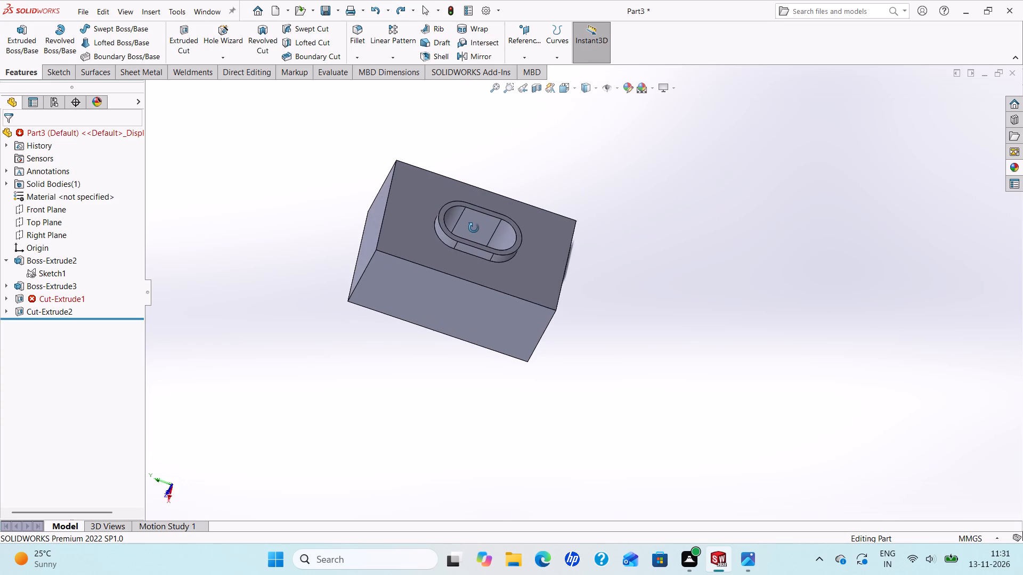
pyautogui.moveTo(474, 228); pyautogui.dragTo(471, 225, button='middle')
pyautogui.scroll(-3, 839, 0)
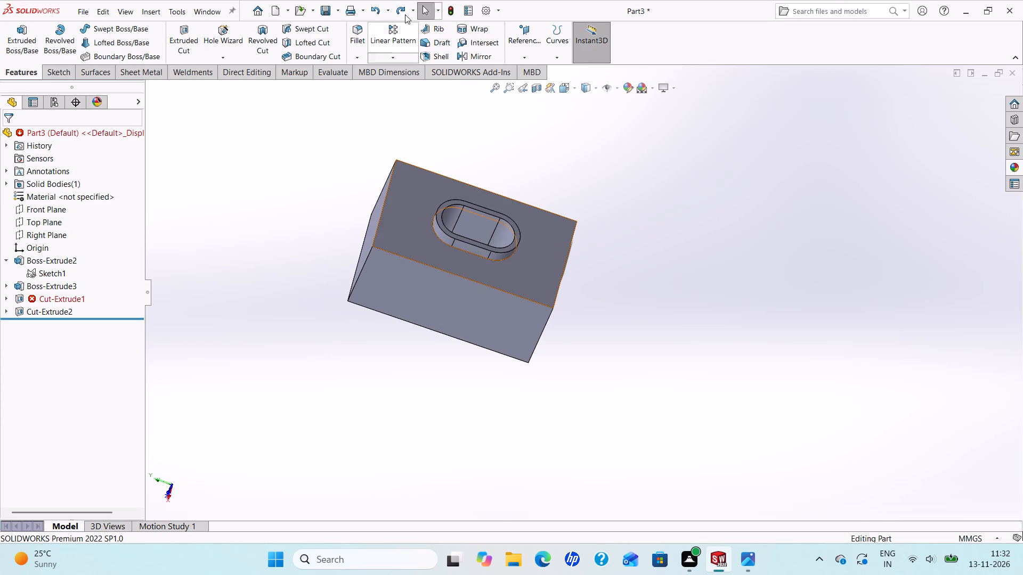
pyautogui.scroll(2, 386, 226)
pyautogui.scroll(-1, 415, 246)
pyautogui.moveTo(420, 249); pyautogui.dragTo(582, 295, button='middle')
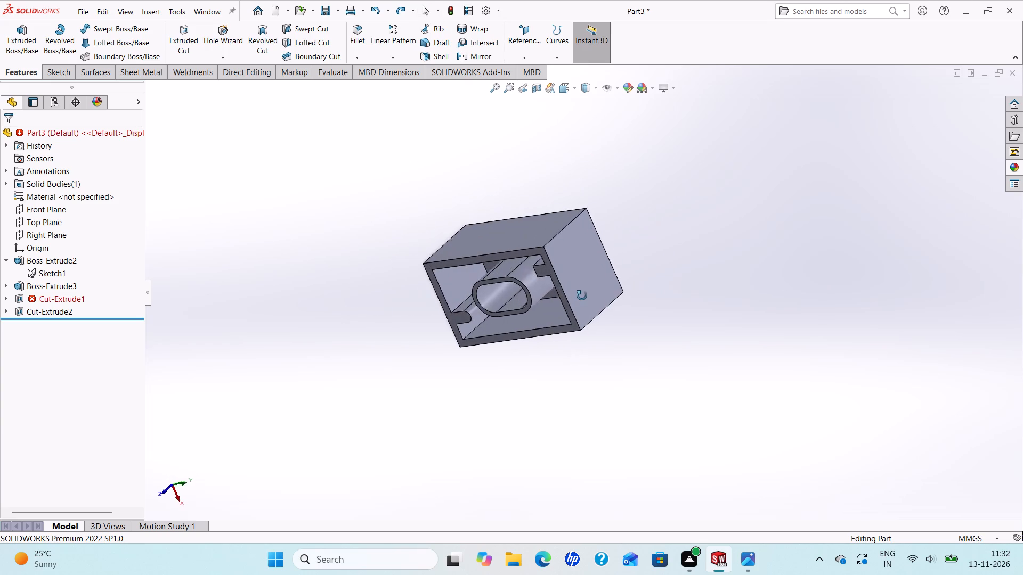
pyautogui.moveTo(582, 295); pyautogui.dragTo(441, 234, button='middle')
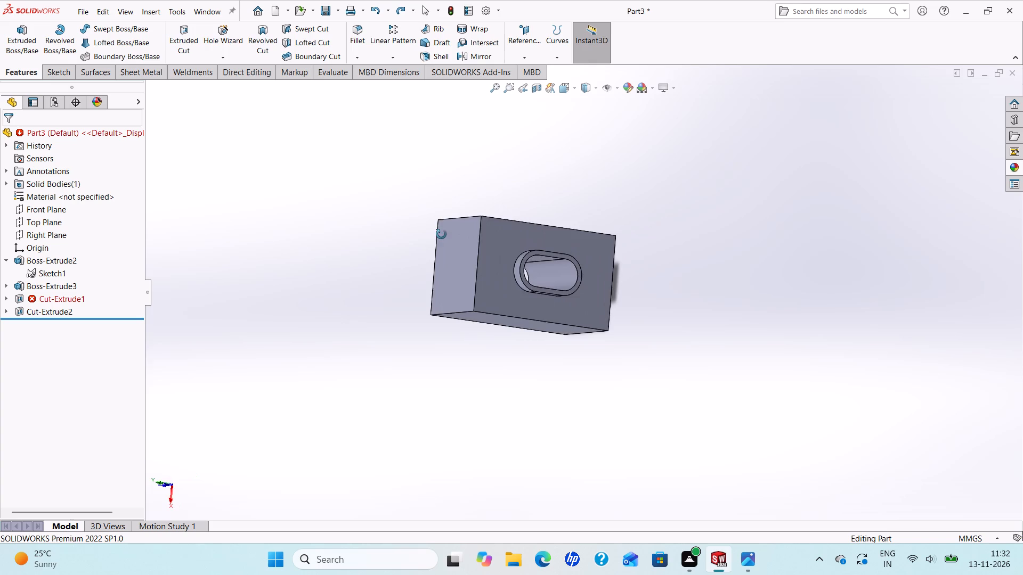
pyautogui.moveTo(441, 234); pyautogui.dragTo(433, 227, button='middle')
pyautogui.scroll(-2, 624, 232)
pyautogui.moveTo(591, 278); pyautogui.dragTo(574, 172, button='middle')
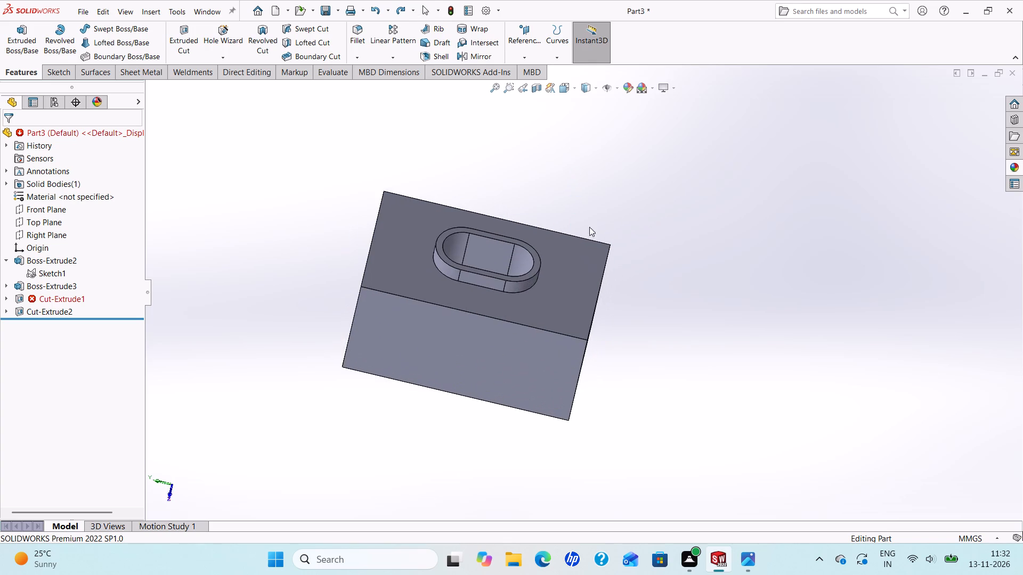
# Examine the block's closed face, raised slot ring and hollow interior, and compare them with the Practice Problem 4.58 drawing.
pyautogui.scroll(2, 494, 265)
pyautogui.scroll(-3, 516, 301)
pyautogui.moveTo(513, 289); pyautogui.dragTo(518, 242, button='middle')
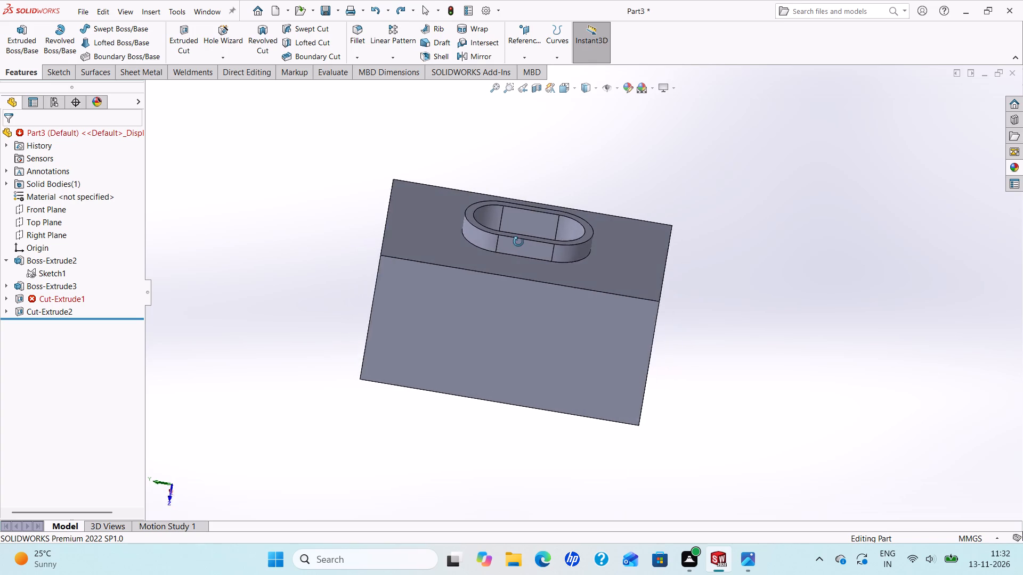
pyautogui.moveTo(518, 242); pyautogui.dragTo(538, 258, button='middle')
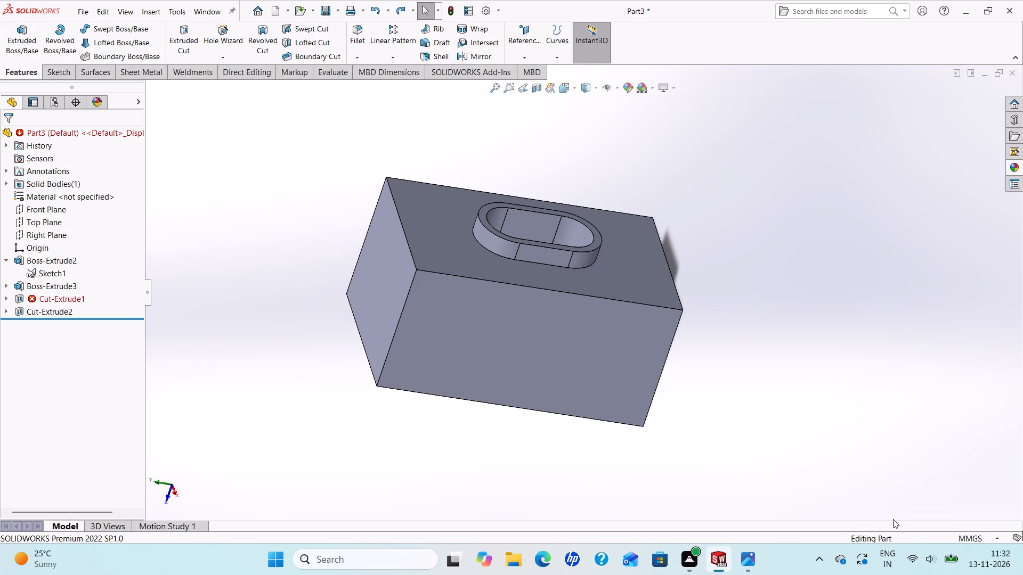
pyautogui.moveTo(616, 336); pyautogui.dragTo(781, 325, button='middle')
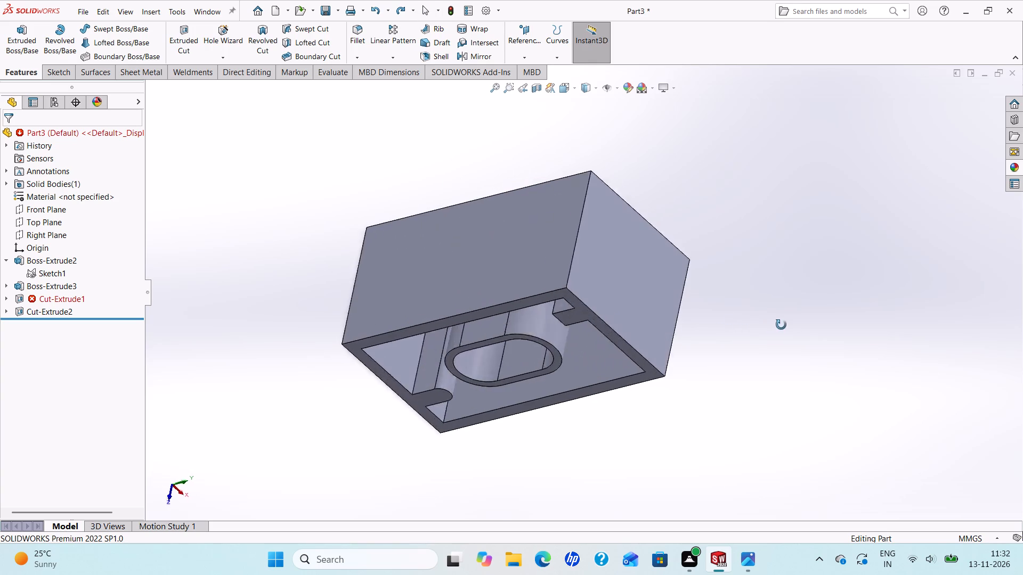
pyautogui.moveTo(781, 325); pyautogui.dragTo(615, 324, button='middle')
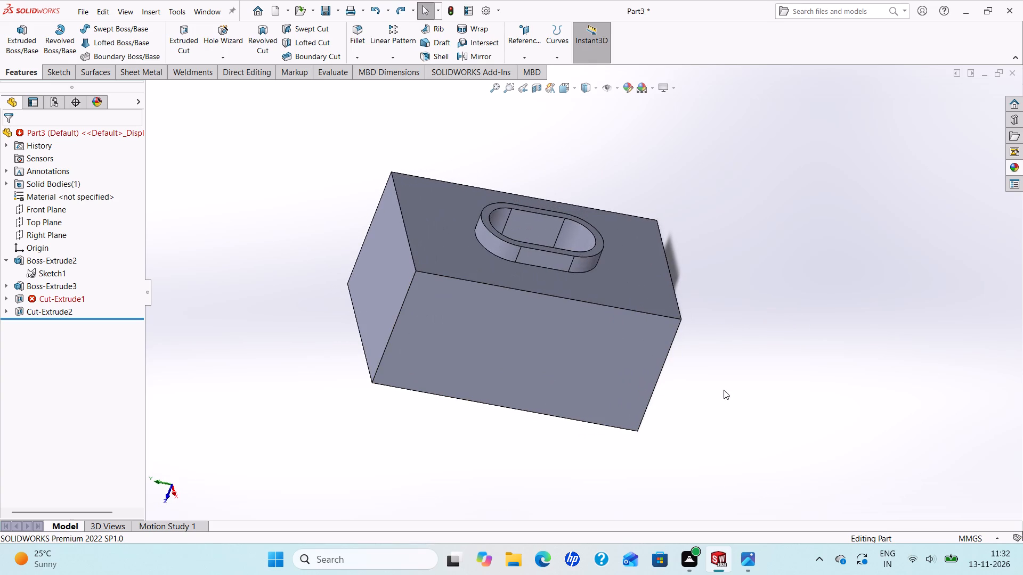
pyautogui.click(745, 556)
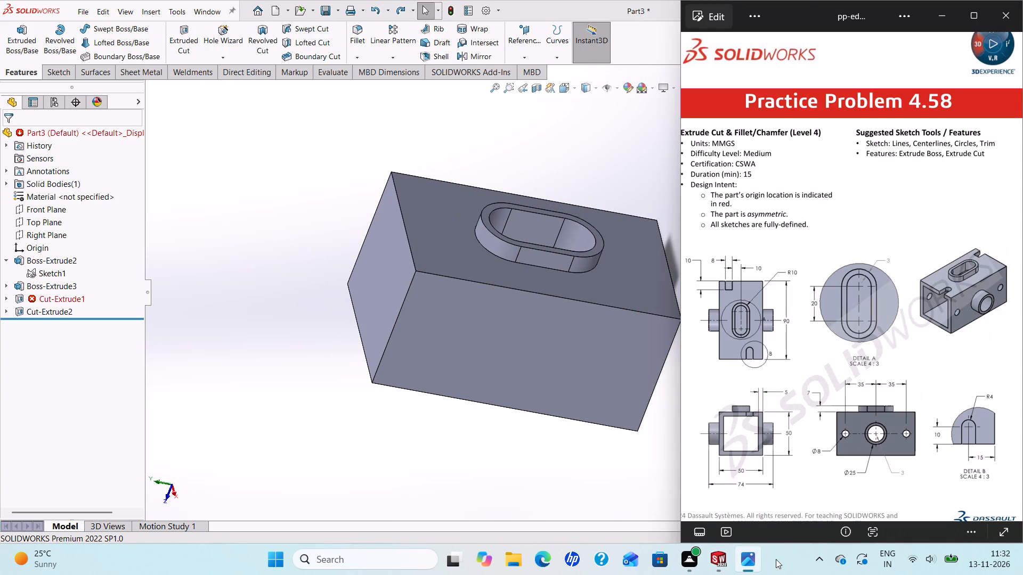
pyautogui.click(744, 564)
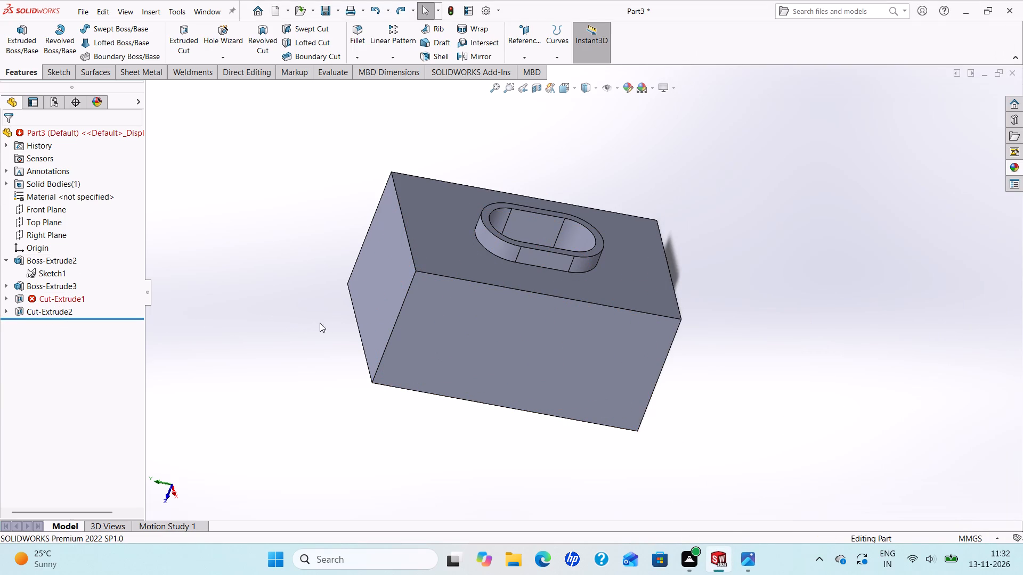
# Undo the second extruded cut and the preceding sketch edits, ignoring the sketch error, back to the shelled block.
pyautogui.hotkey('ctrl', 'z')
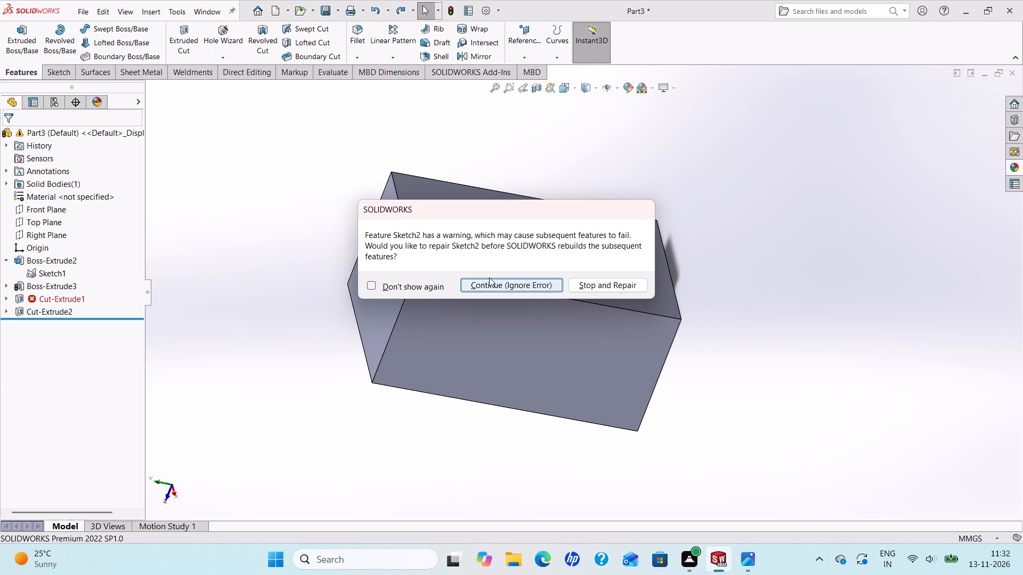
pyautogui.click(489, 277)
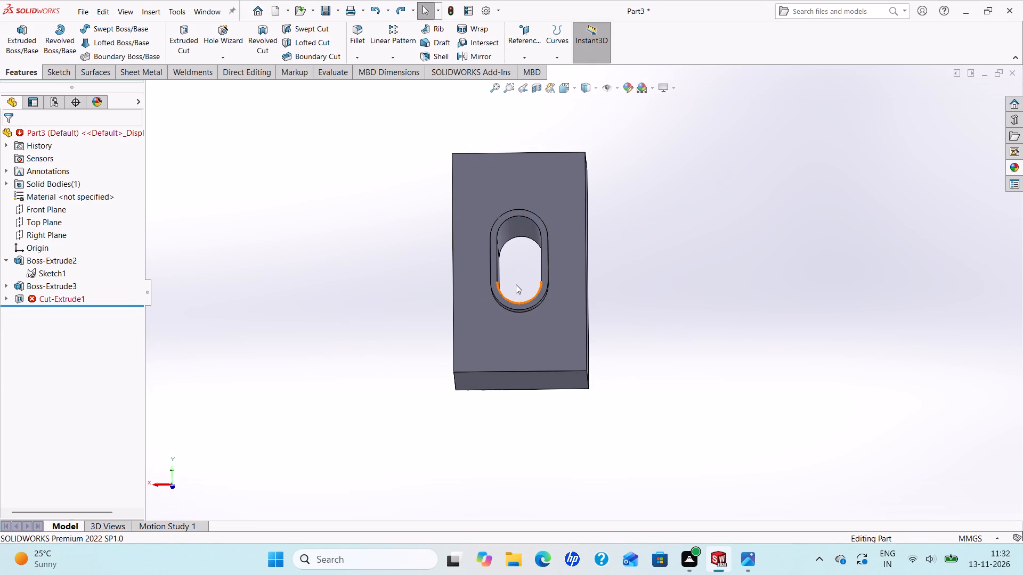
pyautogui.moveTo(508, 278); pyautogui.dragTo(355, 255, button='middle')
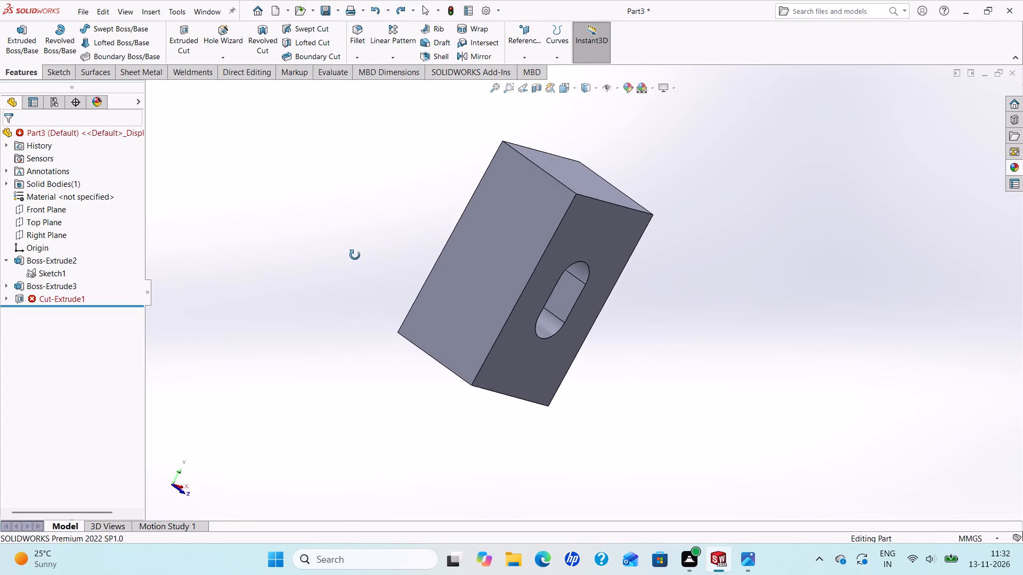
pyautogui.moveTo(355, 255); pyautogui.dragTo(536, 330, button='middle')
pyautogui.scroll(-1, 538, 334)
pyautogui.hotkey('ctrl', 'z')
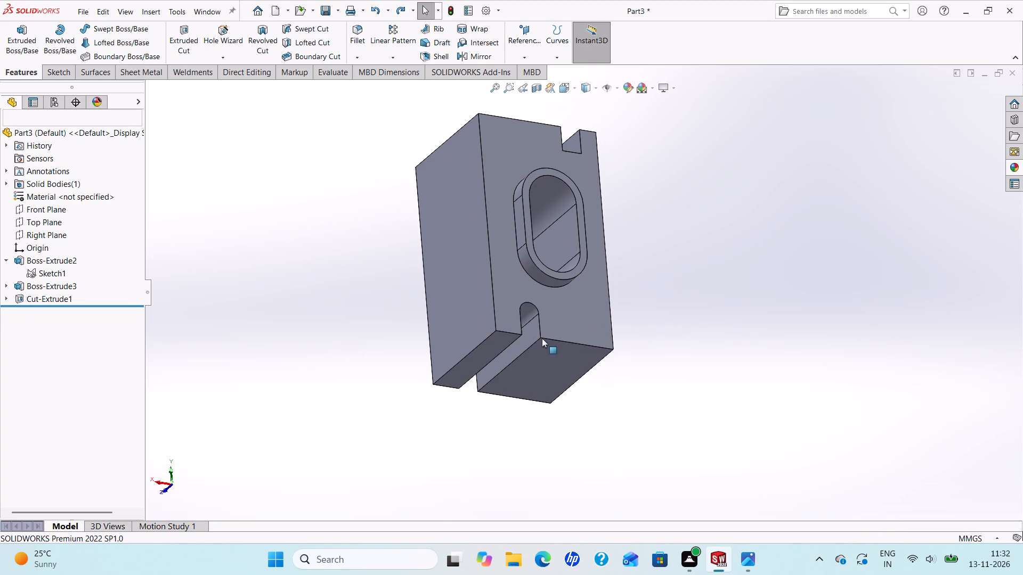
pyautogui.scroll(-1, 480, 298)
pyautogui.scroll(3, 470, 297)
pyautogui.hotkey('ctrl', 'z')
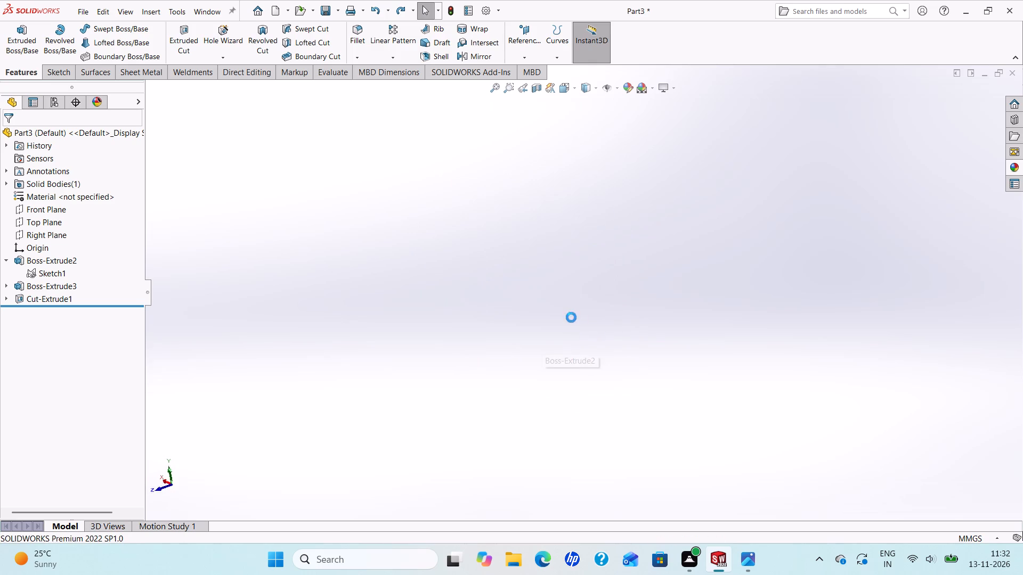
pyautogui.scroll(-2, 653, 294)
pyautogui.scroll(1, 638, 287)
pyautogui.hotkey('ctrl', 'z')
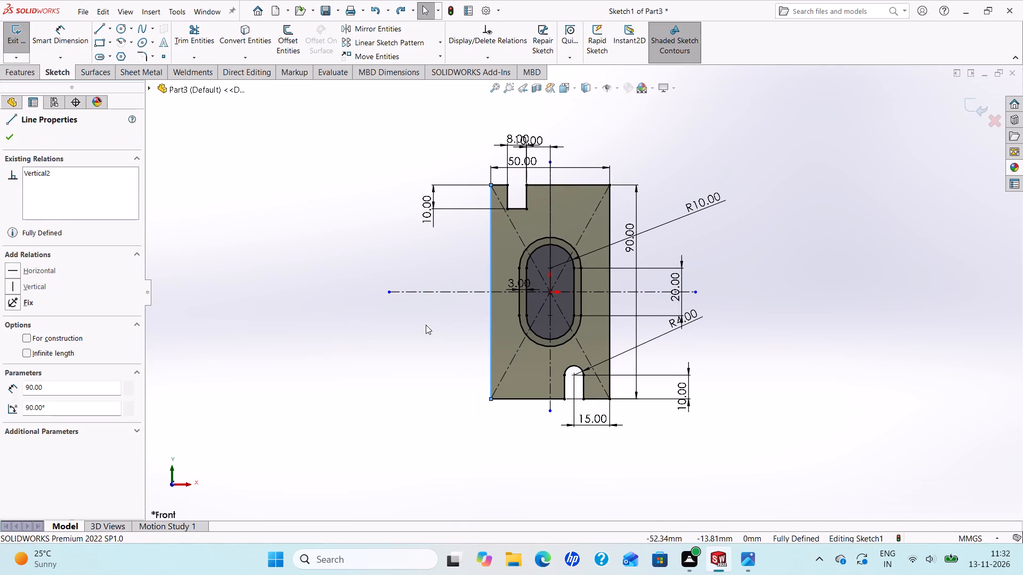
pyautogui.hotkey('ctrl', 'z')
pyautogui.hotkey('ctrl', 'z')
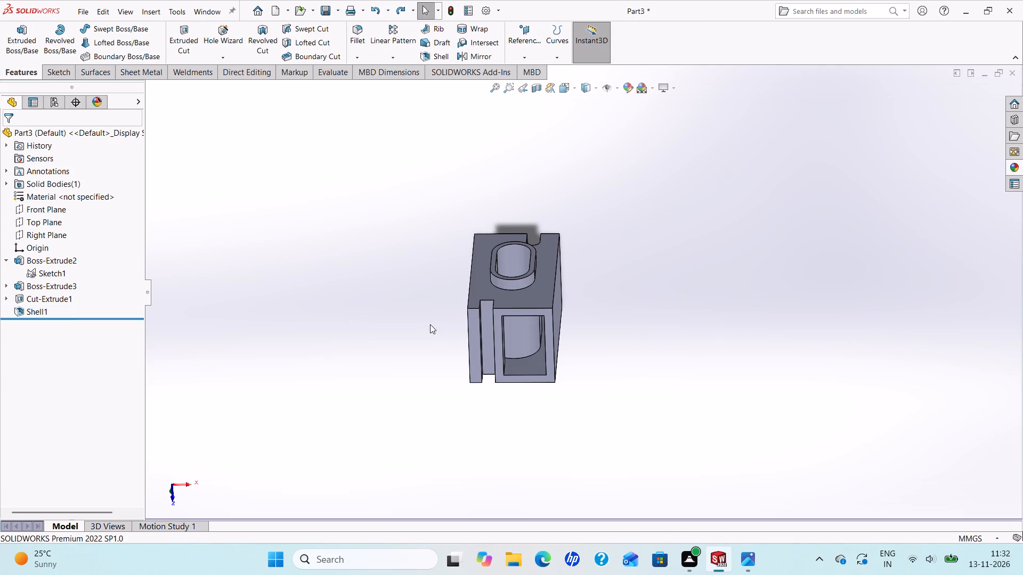
# Undo the shell, slot cut, raised slot ring and body extrusion, back to the open base profile sketch.
pyautogui.hotkey('ctrl', 'z')
pyautogui.hotkey('ctrl', 'z')
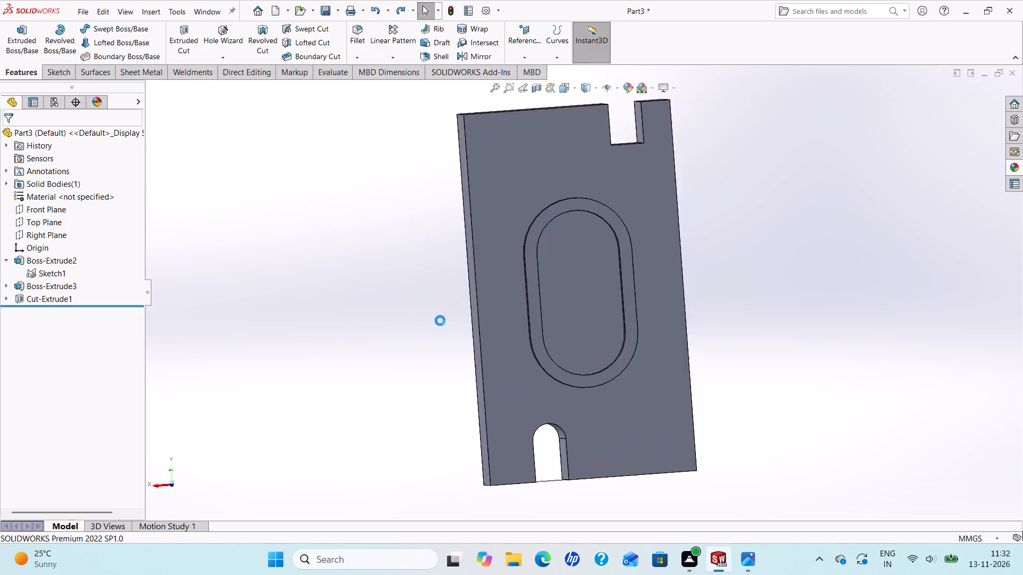
pyautogui.hotkey('ctrl', 'z')
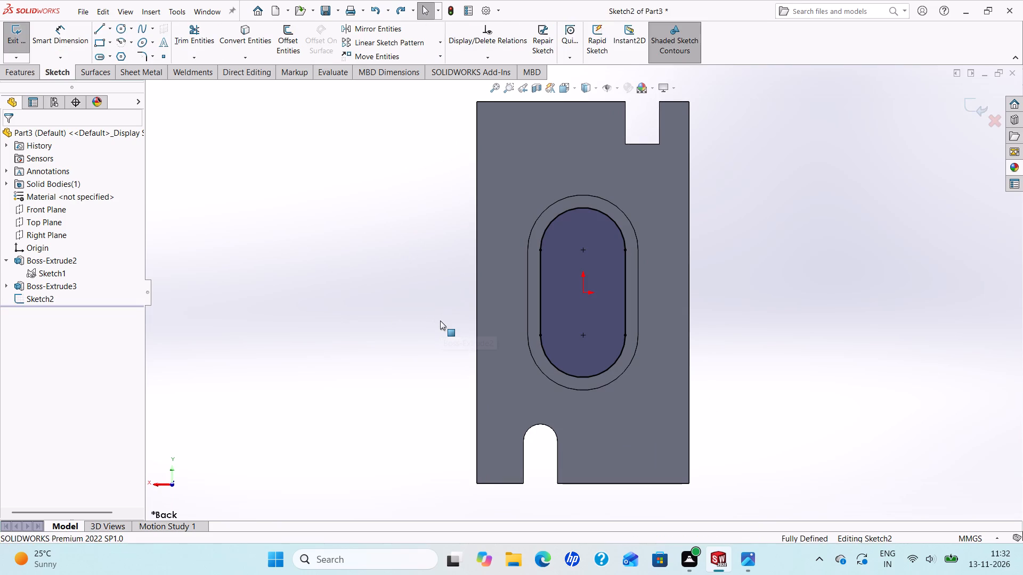
pyautogui.hotkey('ctrl', 'z')
pyautogui.hotkey('ctrl', 'z')
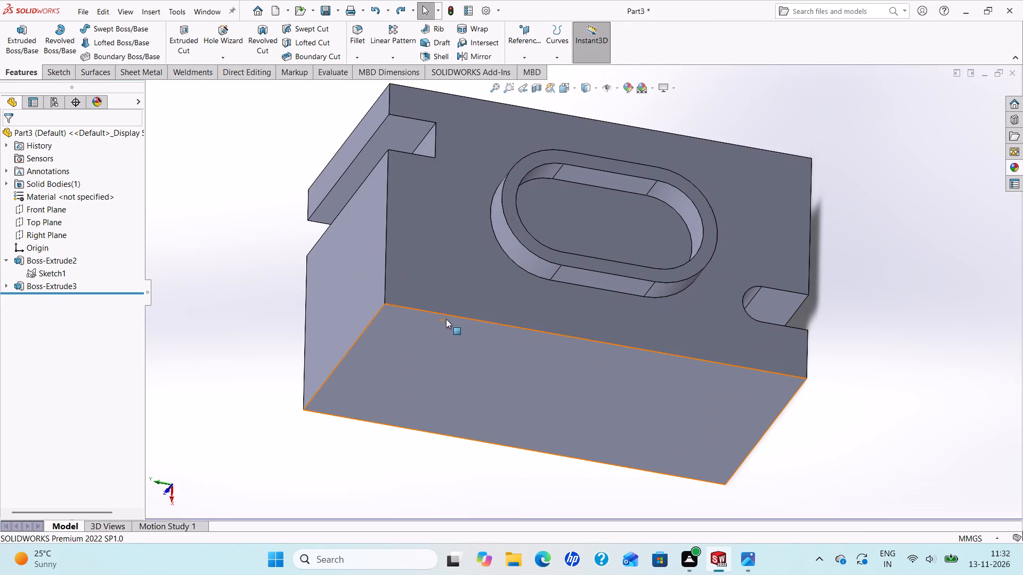
pyautogui.hotkey('ctrl', 'z')
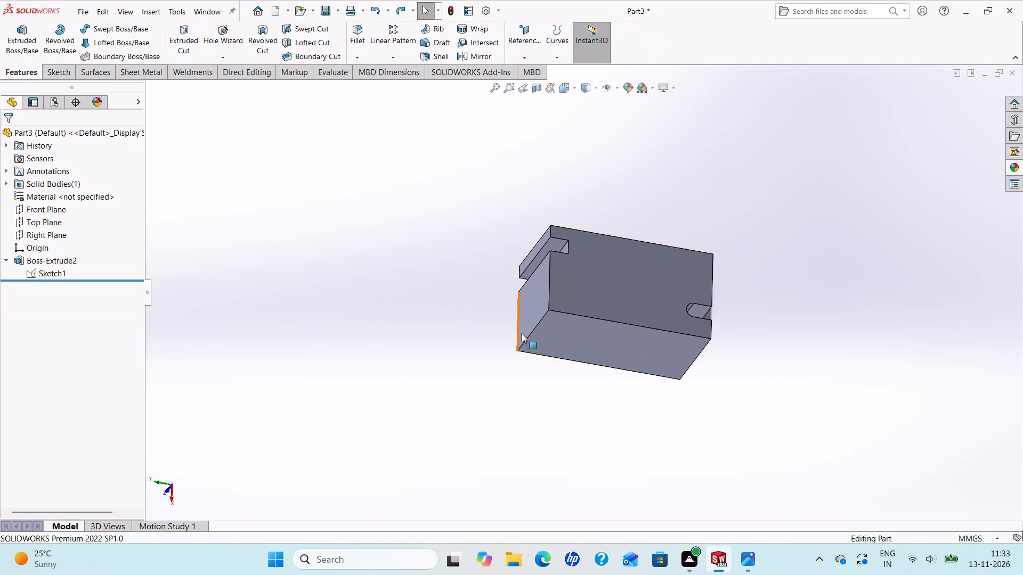
pyautogui.hotkey('ctrl', 'z')
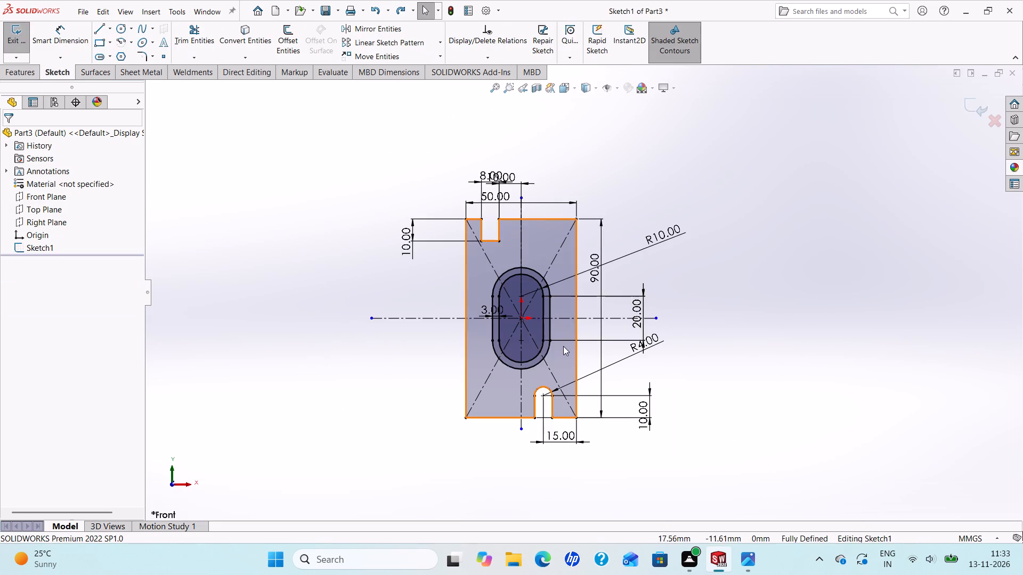
# Offset the outer rectangular profile outward by 5 mm with a dimension.
pyautogui.click(289, 37)
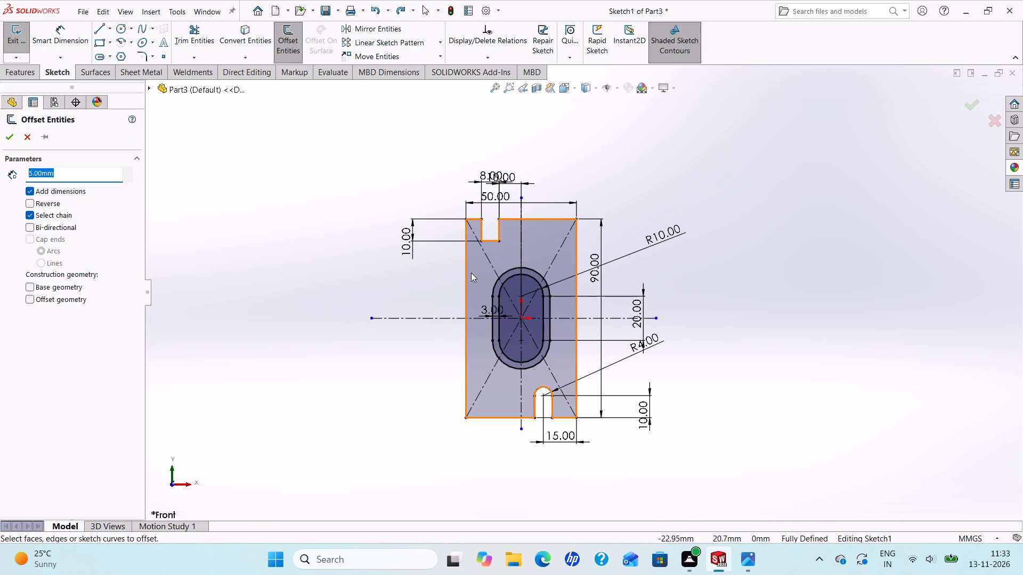
pyautogui.click(471, 273)
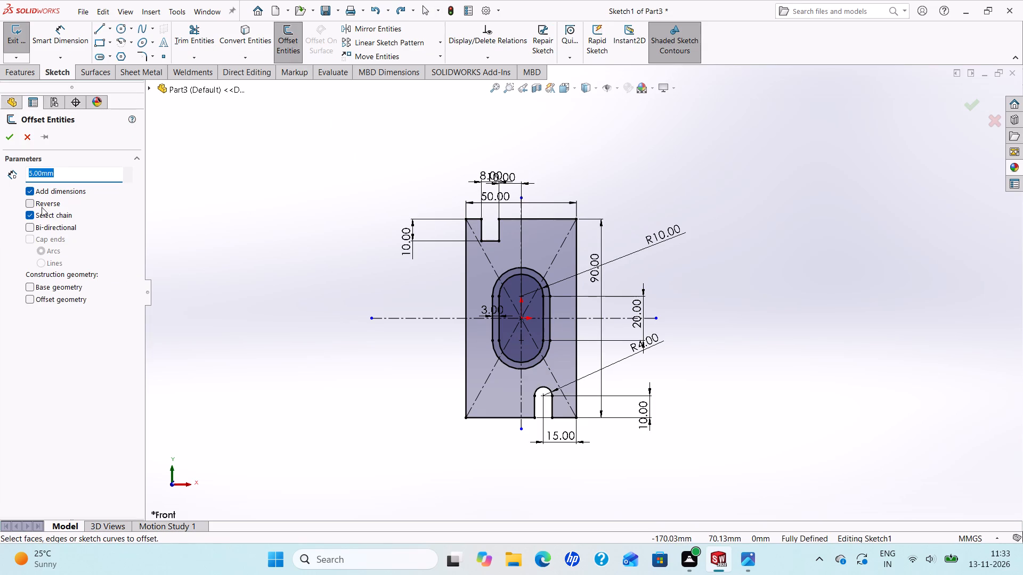
pyautogui.click(466, 260)
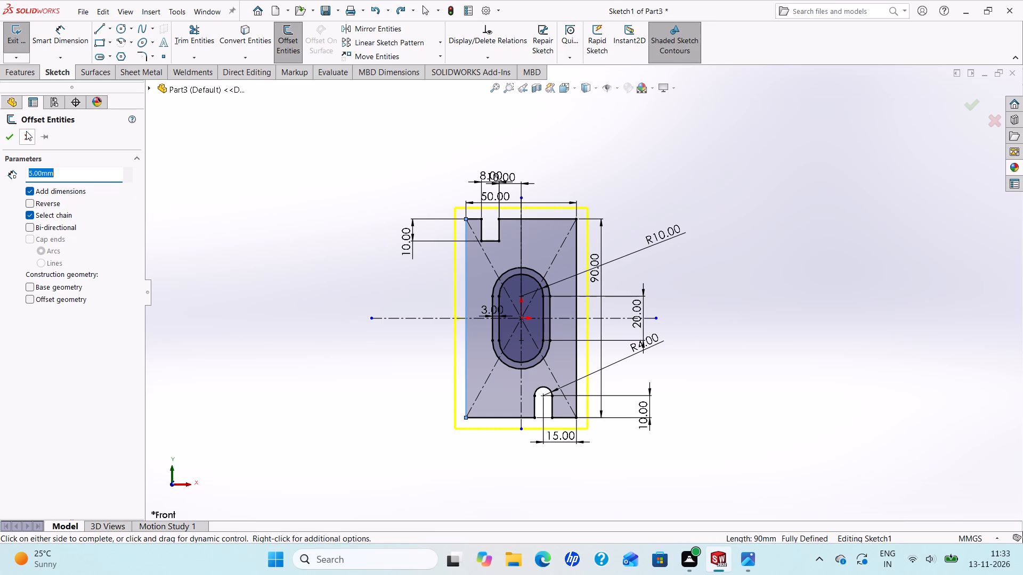
pyautogui.click(4, 139)
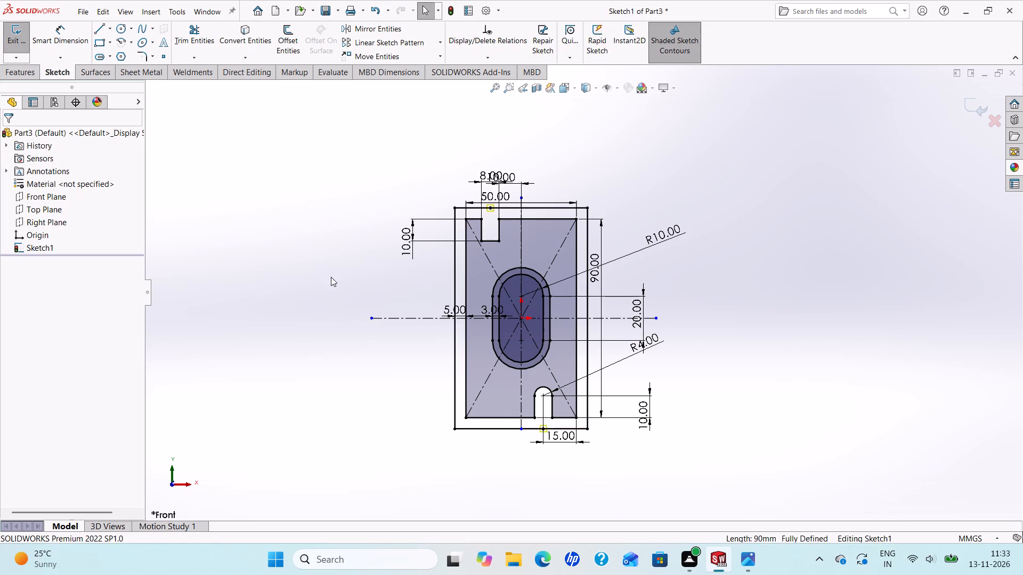
# Extrude the outer frame, slot and slot-ring regions of the sketch to a 50 mm blind depth.
pyautogui.scroll(2, 329, 276)
pyautogui.scroll(-1, 741, 310)
pyautogui.scroll(1, 728, 313)
pyautogui.scroll(-1, 717, 309)
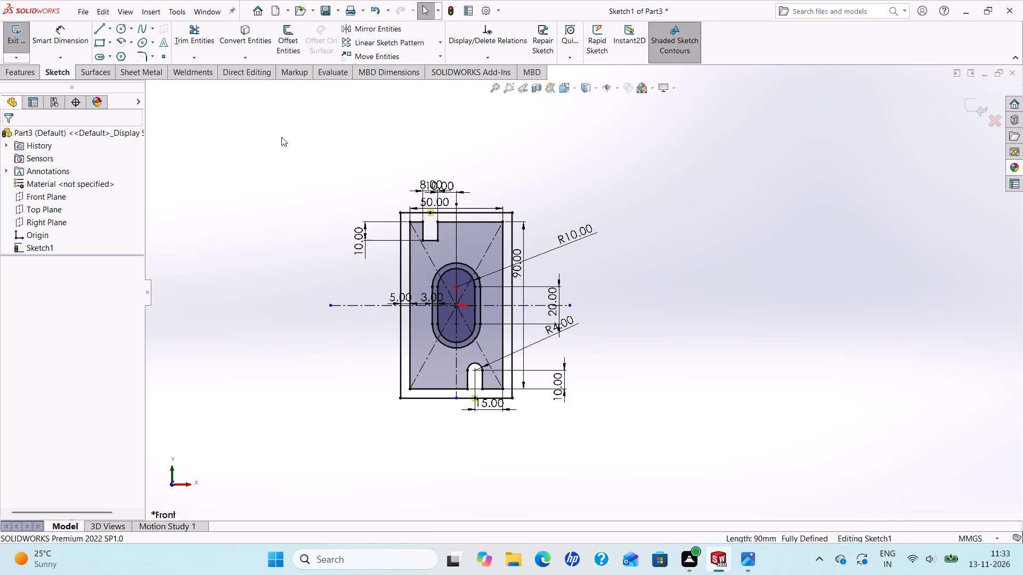
pyautogui.click(25, 76)
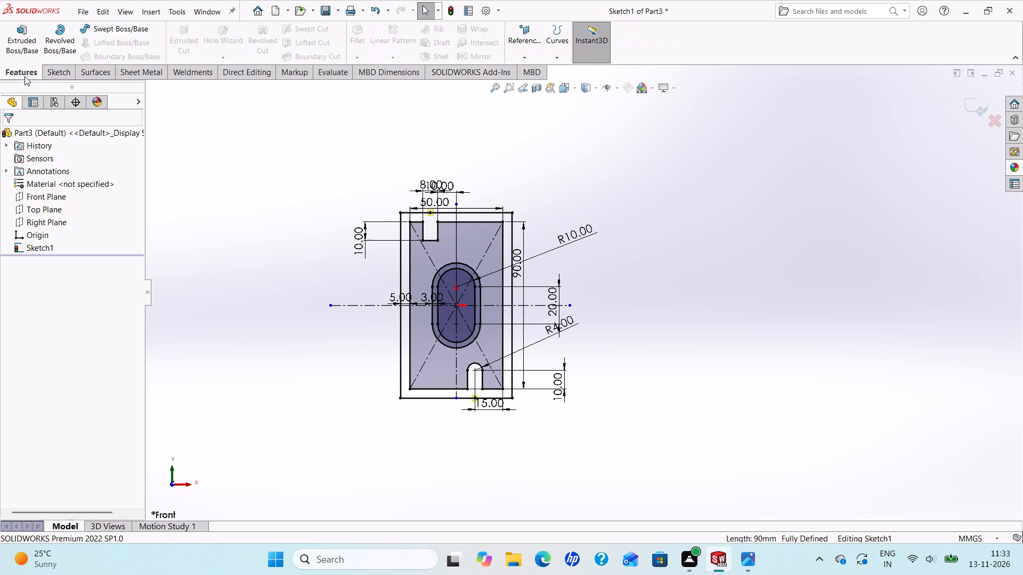
pyautogui.click(31, 35)
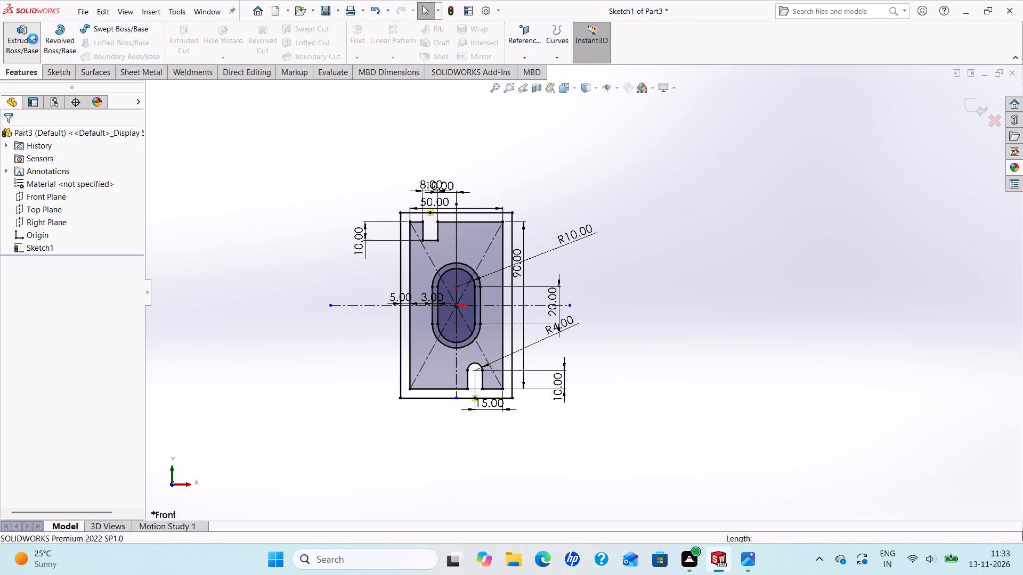
pyautogui.scroll(-2, 628, 313)
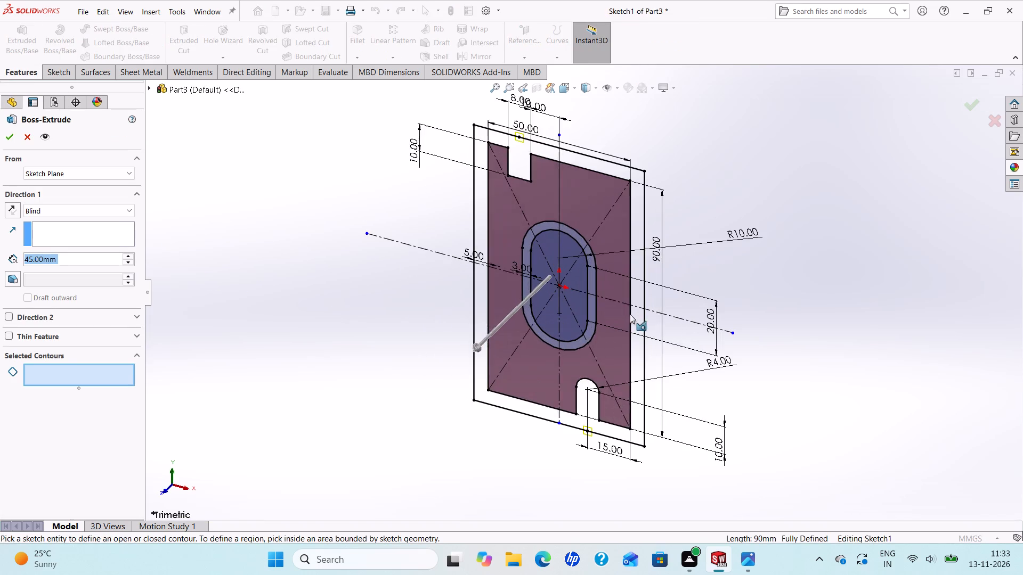
pyautogui.click(641, 208)
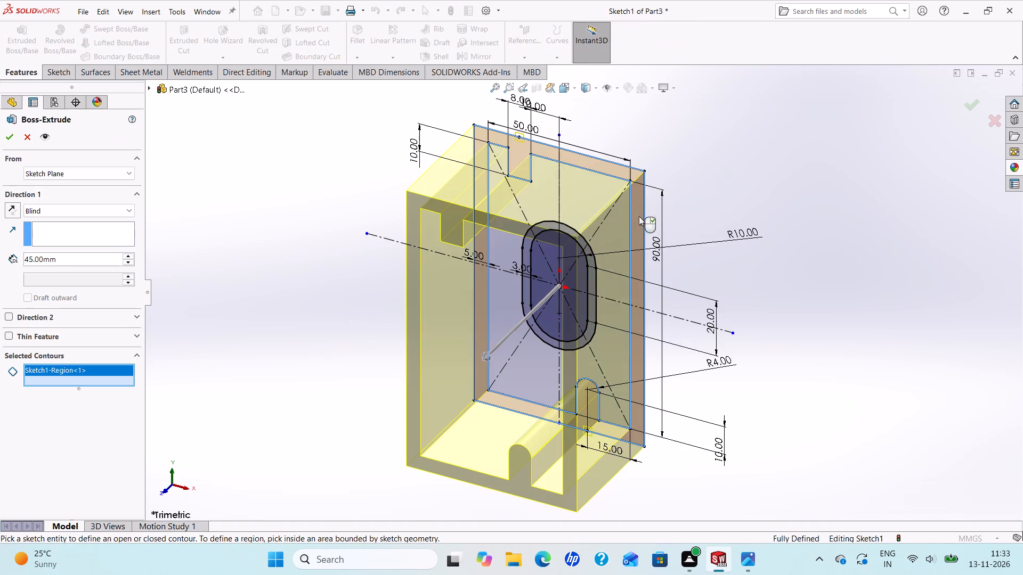
pyautogui.scroll(-4, 594, 275)
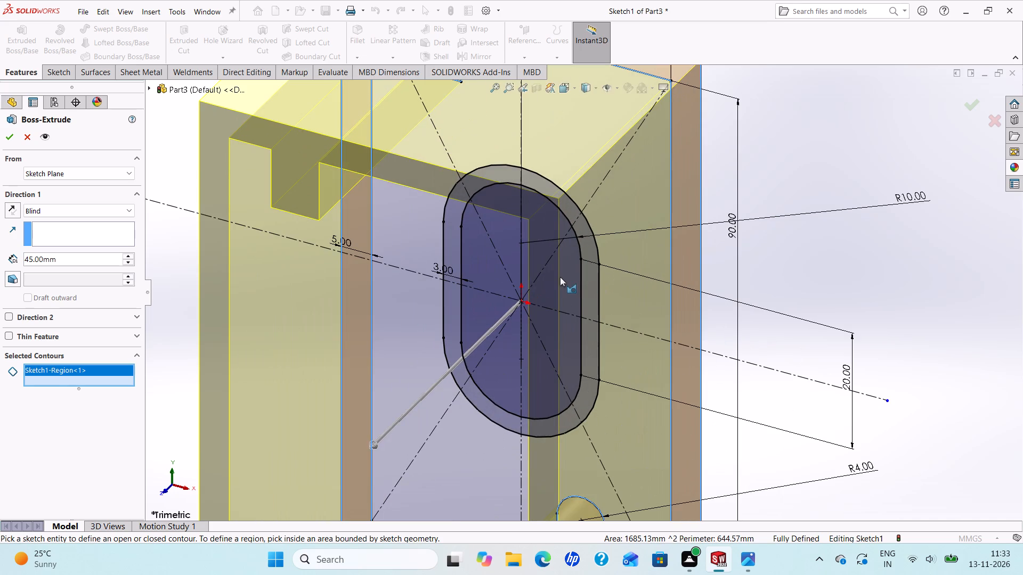
pyautogui.click(560, 277)
pyautogui.click(589, 288)
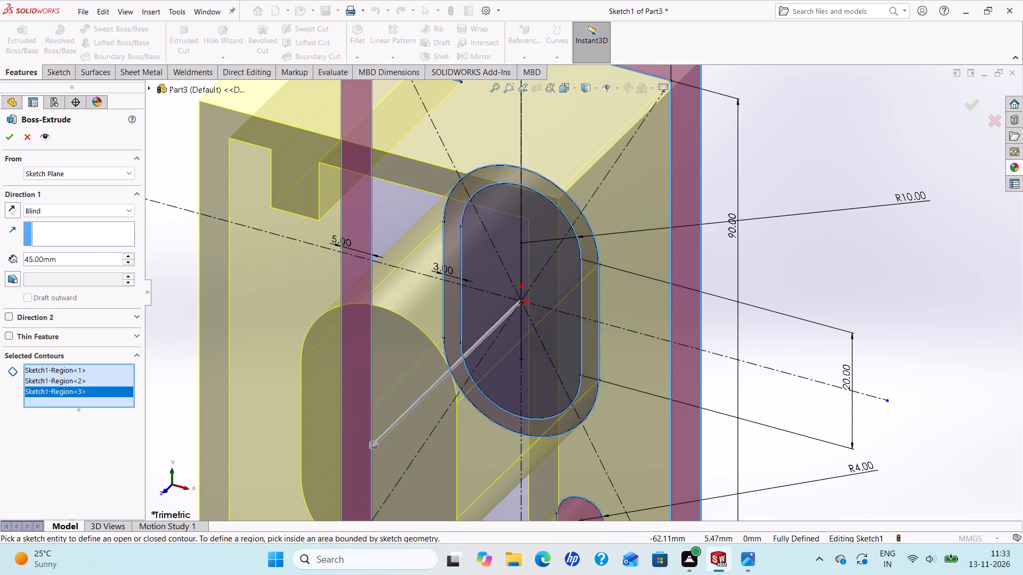
pyautogui.moveTo(72, 258); pyautogui.dragTo(0, 257)
pyautogui.write('50')
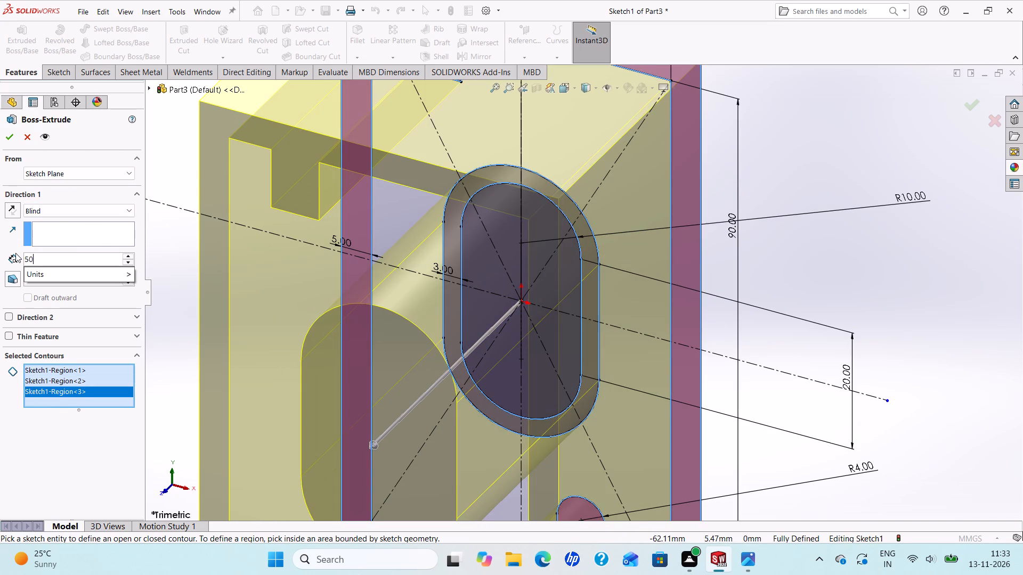
pyautogui.press('Return')
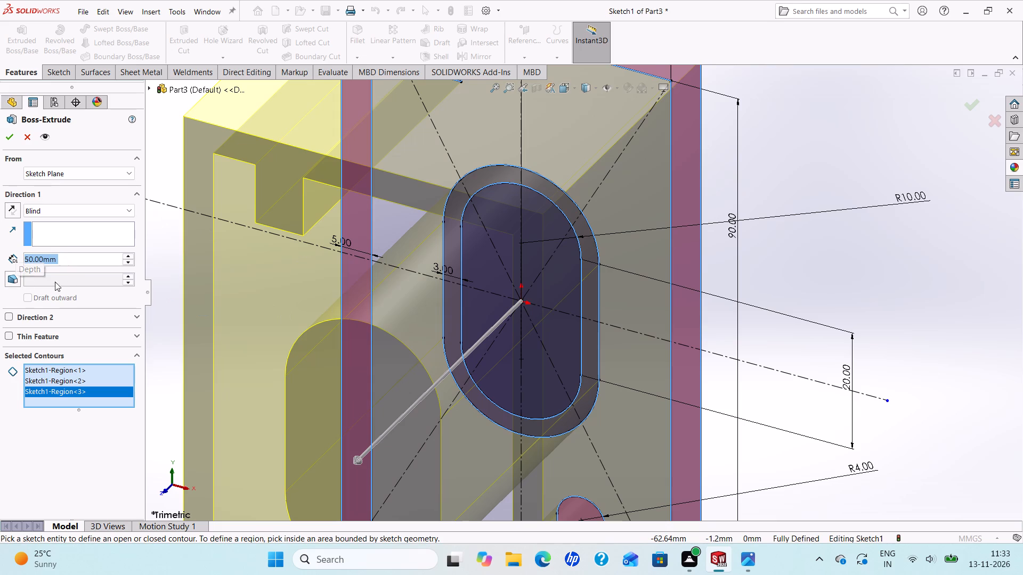
pyautogui.click(7, 136)
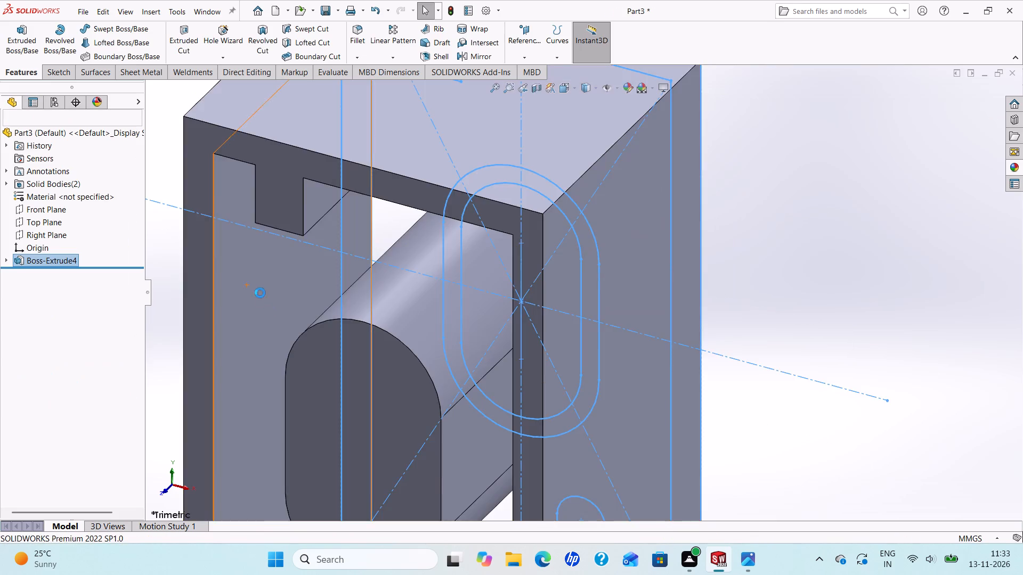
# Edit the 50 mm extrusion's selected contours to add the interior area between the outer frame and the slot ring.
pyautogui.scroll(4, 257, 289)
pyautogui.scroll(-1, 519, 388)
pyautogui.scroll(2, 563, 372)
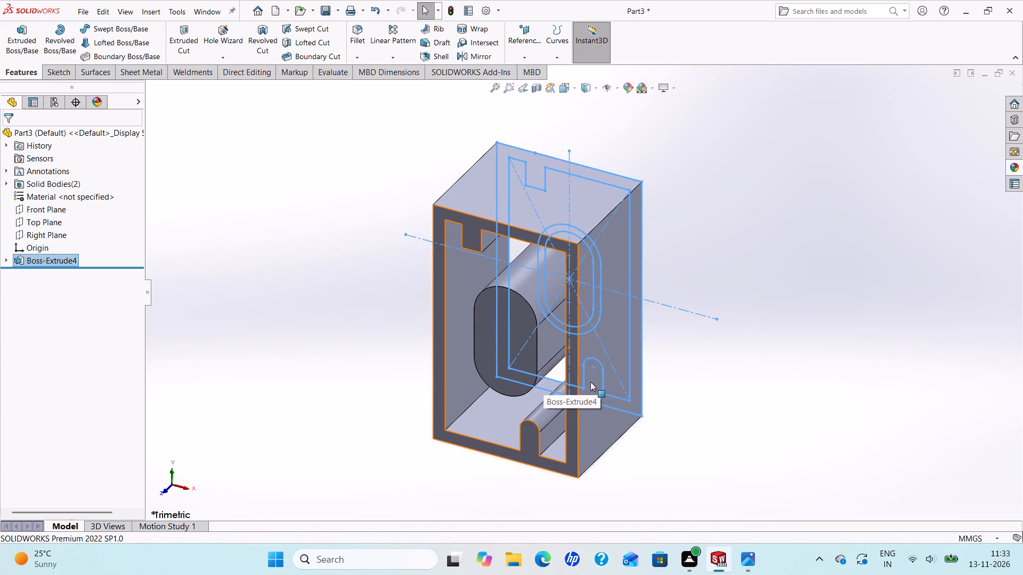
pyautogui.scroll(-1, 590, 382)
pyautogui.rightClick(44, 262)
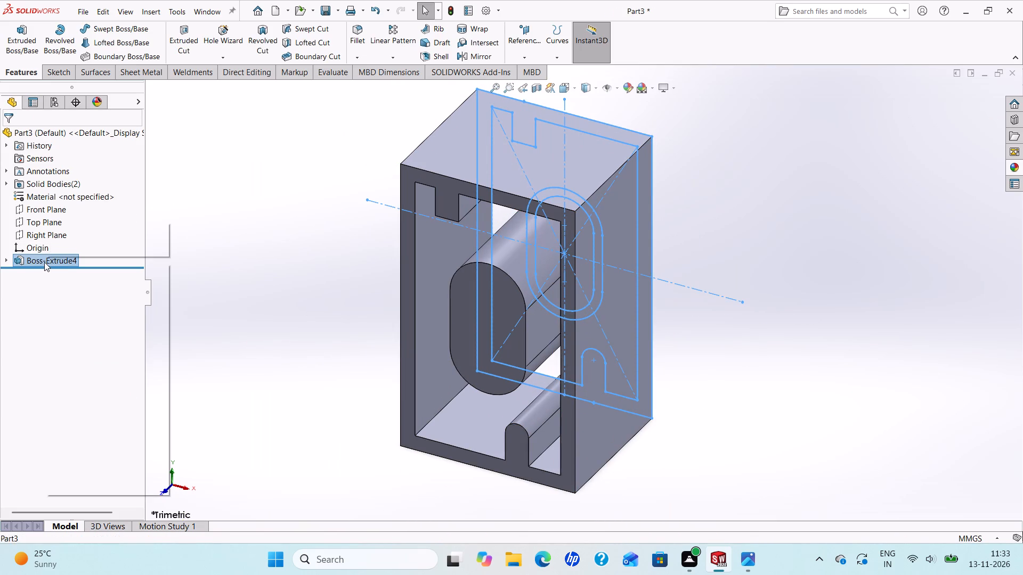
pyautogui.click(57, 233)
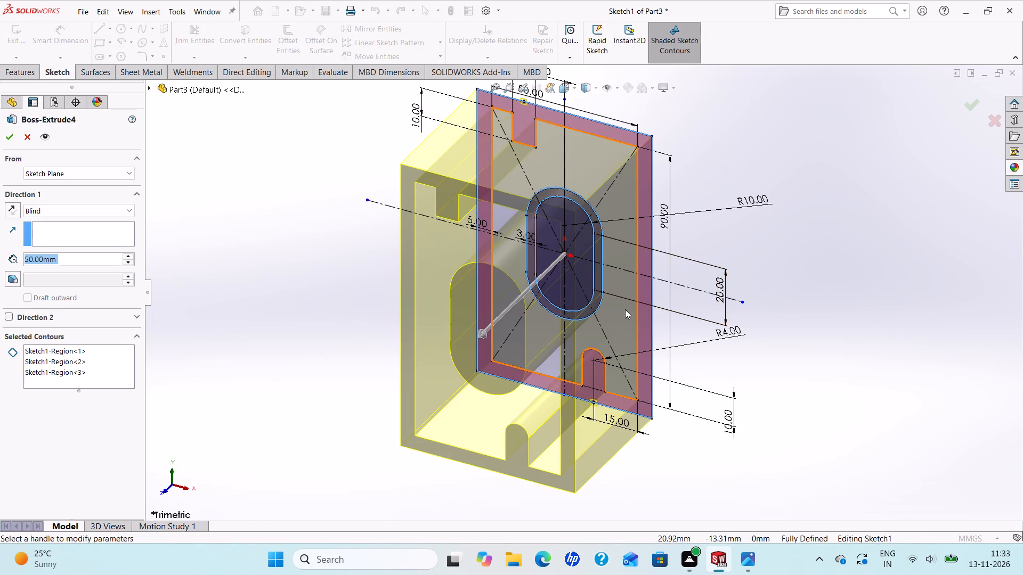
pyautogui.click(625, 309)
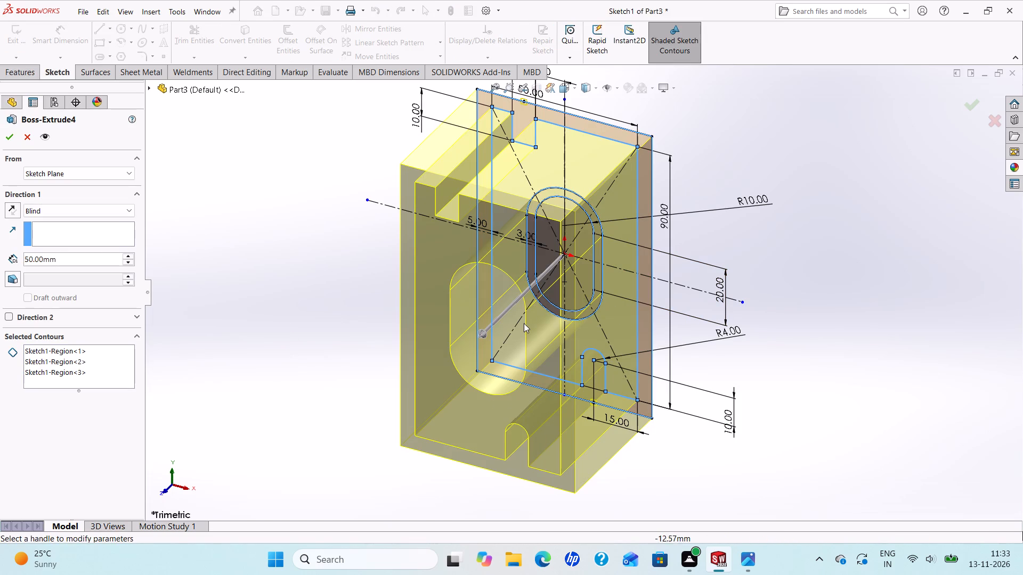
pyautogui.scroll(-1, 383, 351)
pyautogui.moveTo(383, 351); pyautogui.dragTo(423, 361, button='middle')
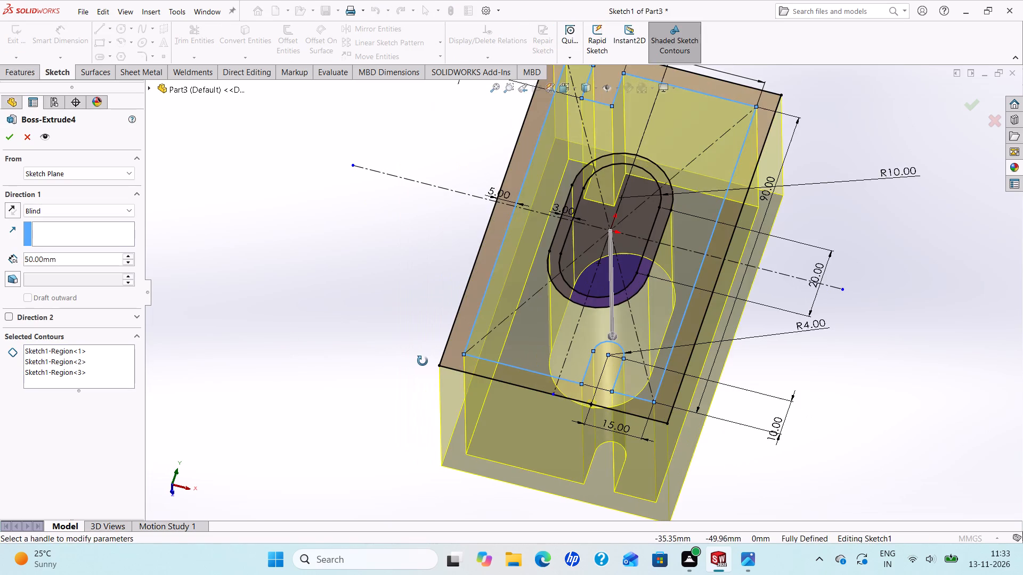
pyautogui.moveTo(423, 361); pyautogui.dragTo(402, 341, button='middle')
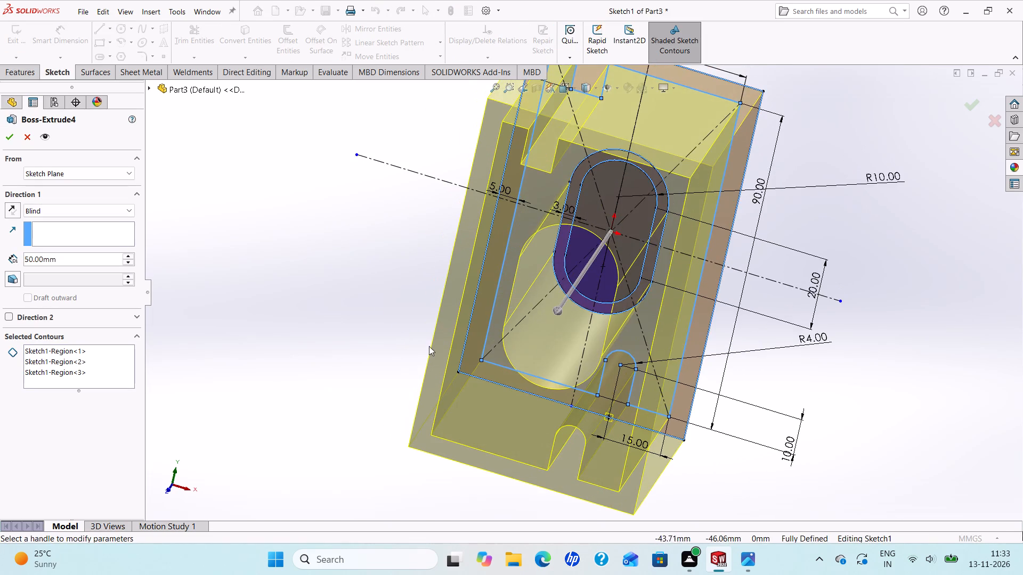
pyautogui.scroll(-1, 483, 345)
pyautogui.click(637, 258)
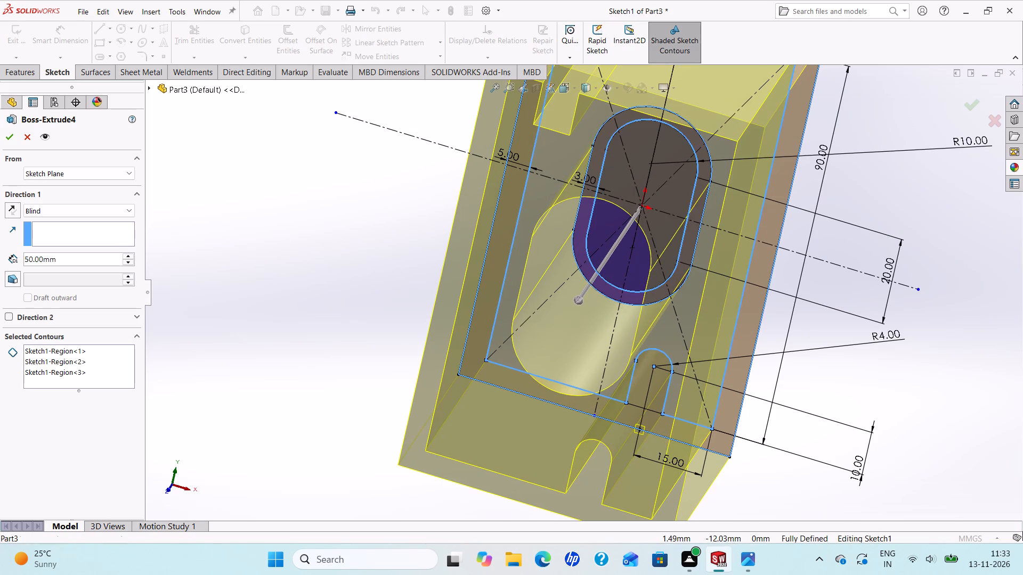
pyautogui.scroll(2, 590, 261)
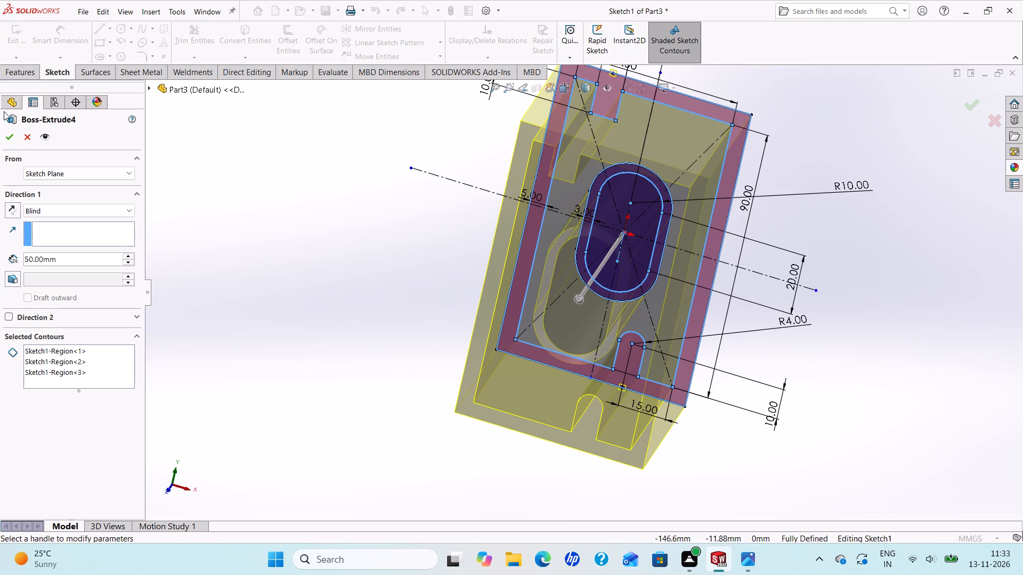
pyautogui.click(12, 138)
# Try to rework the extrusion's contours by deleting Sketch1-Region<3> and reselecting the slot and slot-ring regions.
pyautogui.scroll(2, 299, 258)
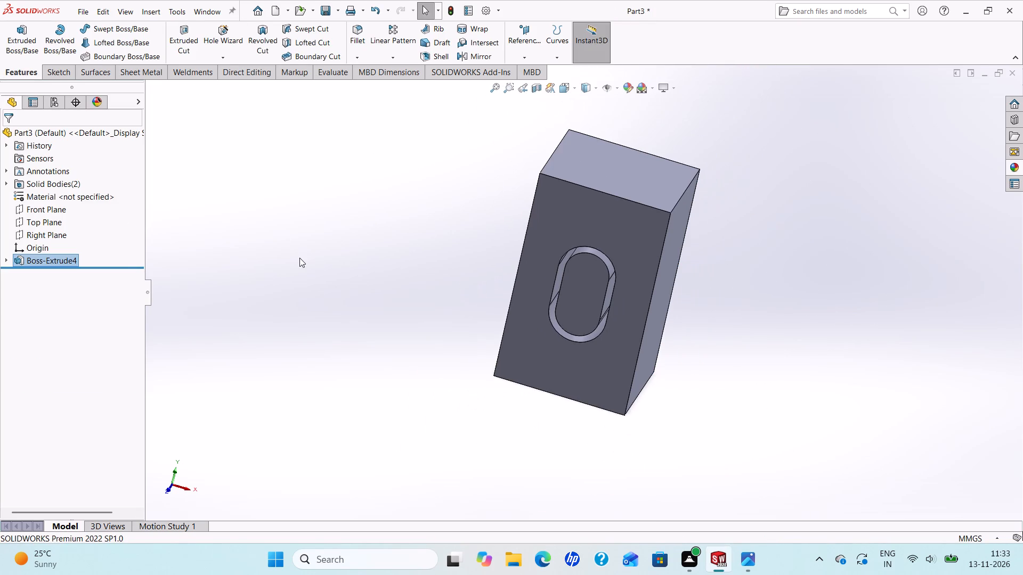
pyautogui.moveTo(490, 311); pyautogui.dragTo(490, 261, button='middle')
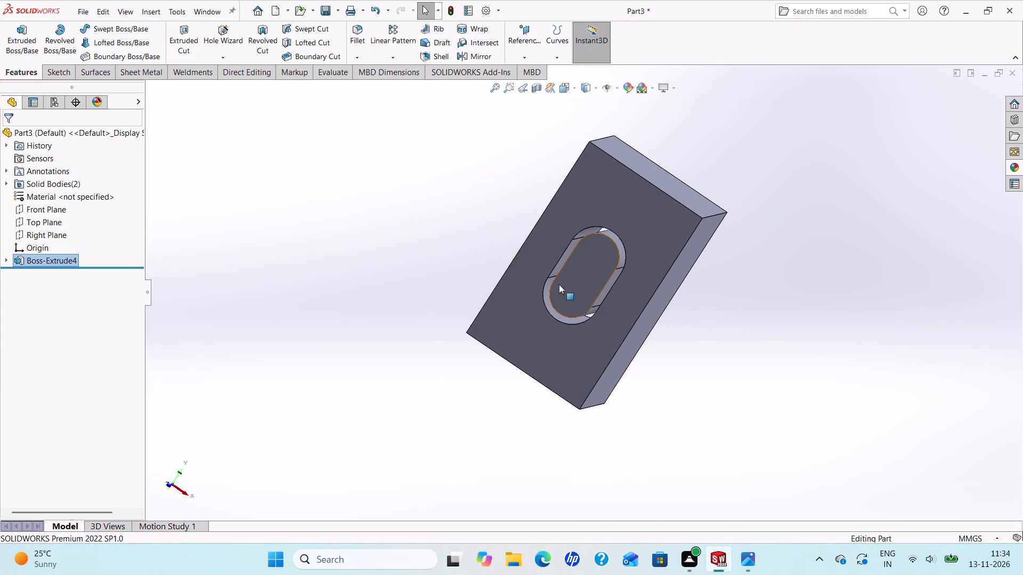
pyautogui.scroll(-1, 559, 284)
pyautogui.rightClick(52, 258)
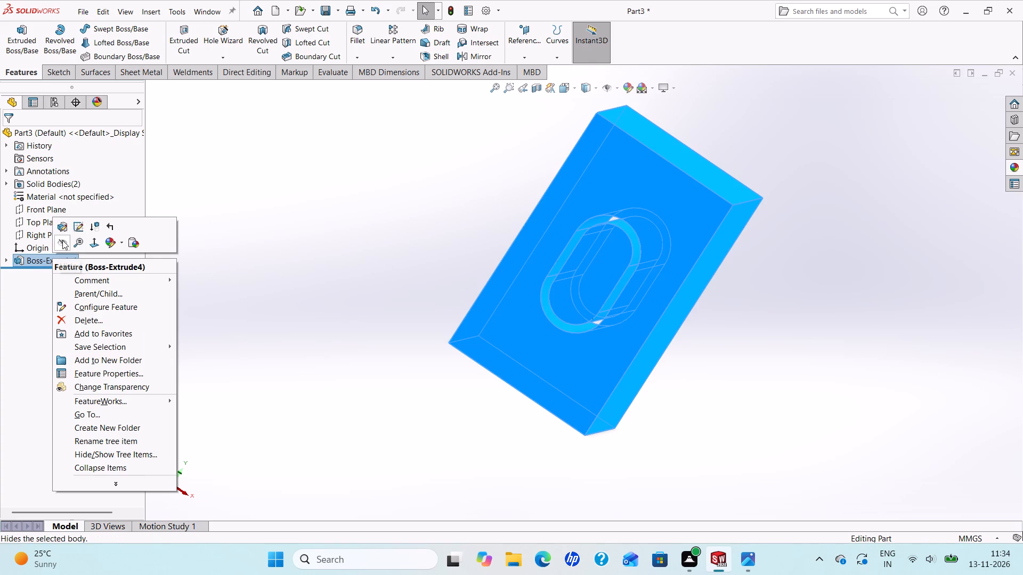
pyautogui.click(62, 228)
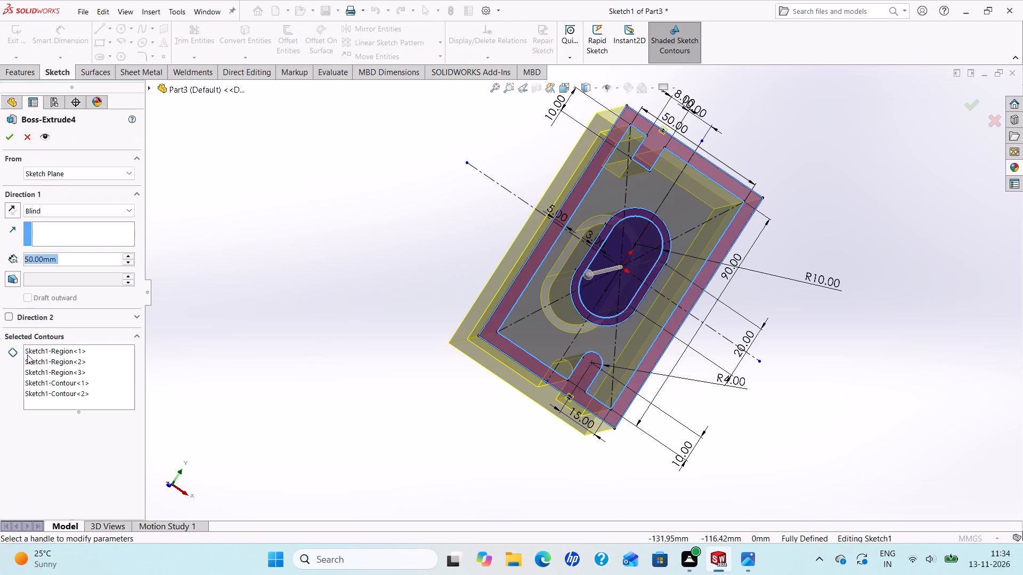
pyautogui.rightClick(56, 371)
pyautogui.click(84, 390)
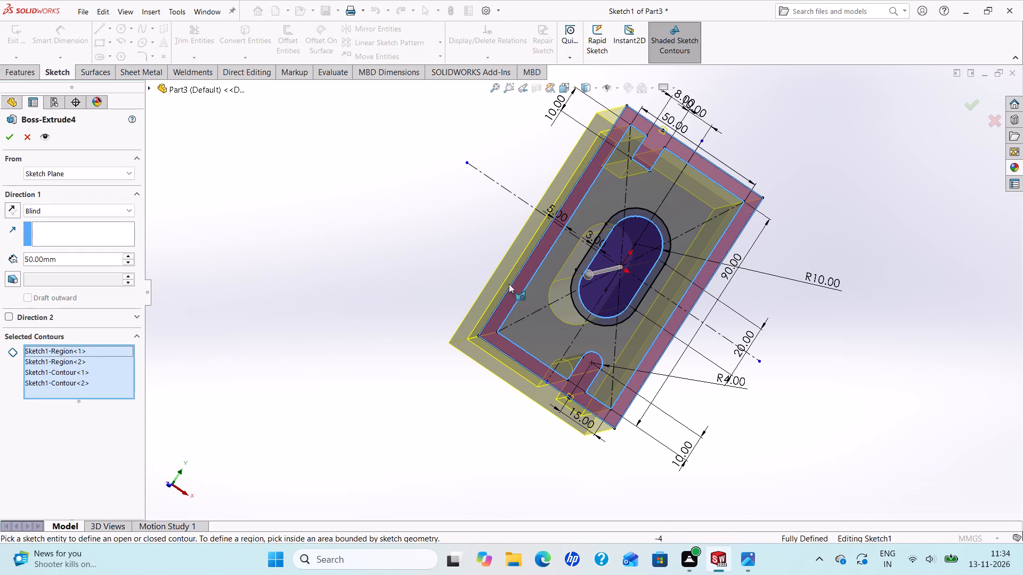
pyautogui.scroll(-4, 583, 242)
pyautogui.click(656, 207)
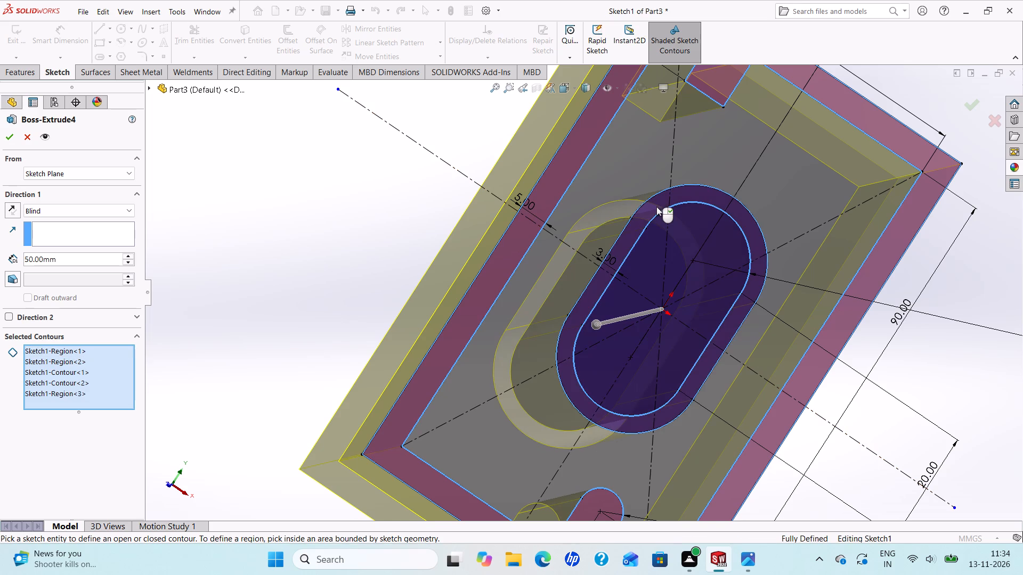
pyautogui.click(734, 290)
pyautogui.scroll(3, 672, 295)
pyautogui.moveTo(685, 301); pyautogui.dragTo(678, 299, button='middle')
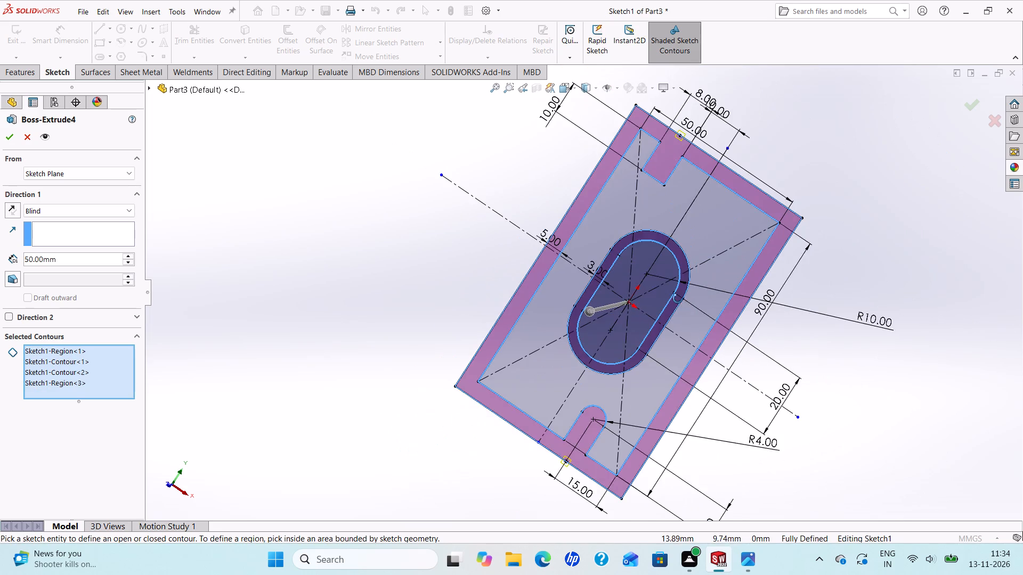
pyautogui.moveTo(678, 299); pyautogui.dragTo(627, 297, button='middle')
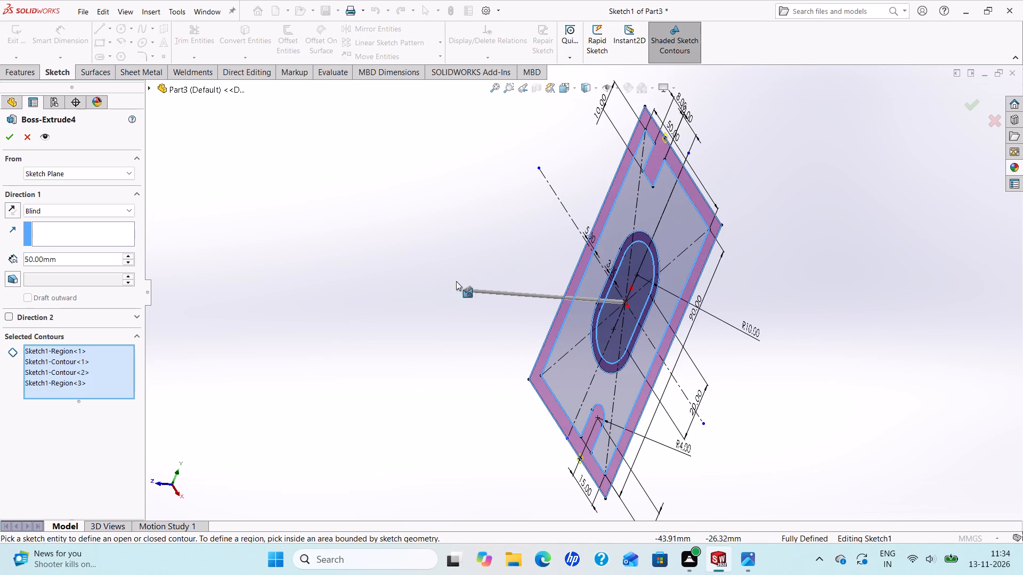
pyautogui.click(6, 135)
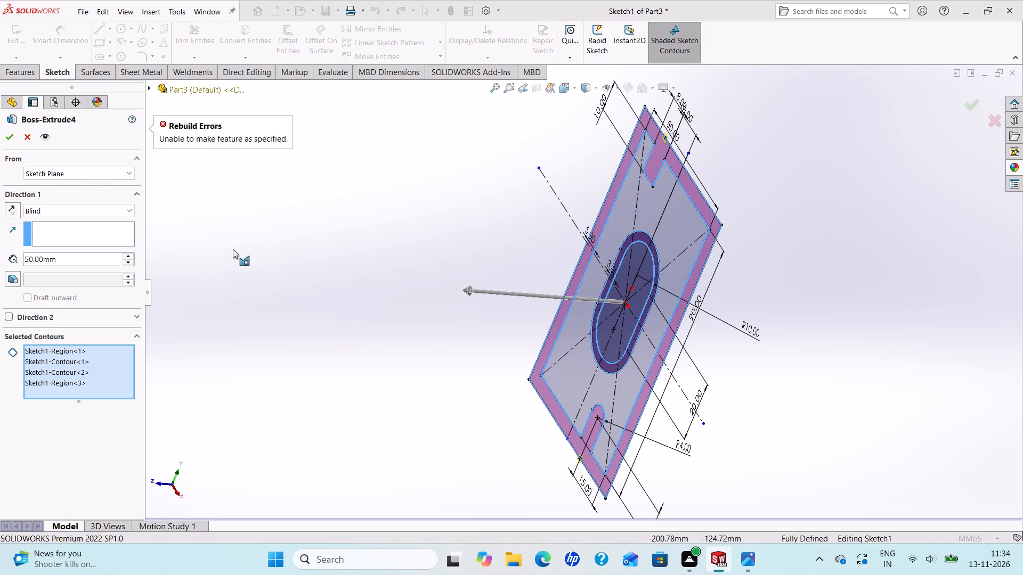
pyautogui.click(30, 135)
# Edit the 50 mm extrusion, clear its contours, and select the slot, slot-ring, interior and outer frame regions to form one solid block.
pyautogui.scroll(2, 287, 263)
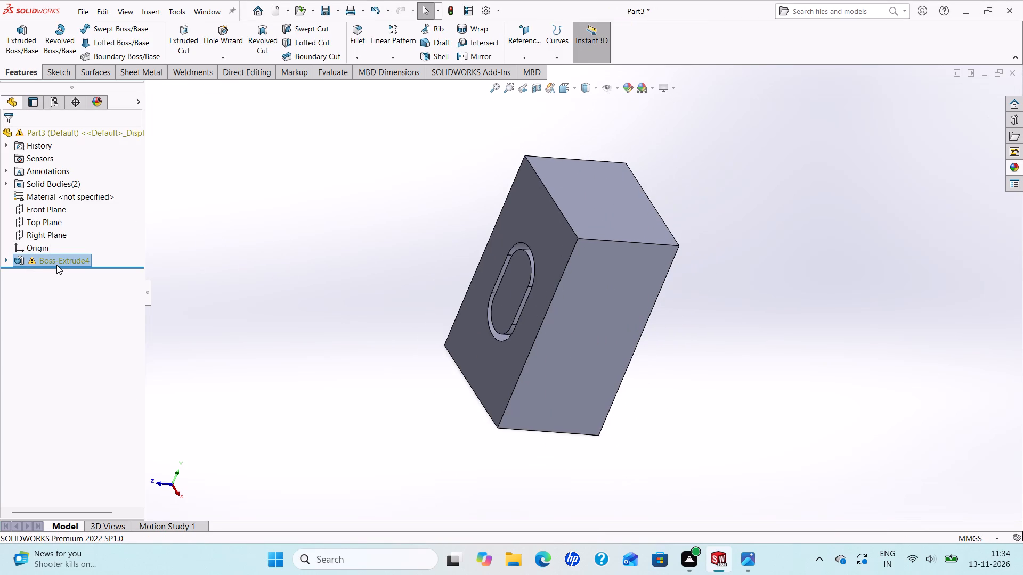
pyautogui.rightClick(57, 262)
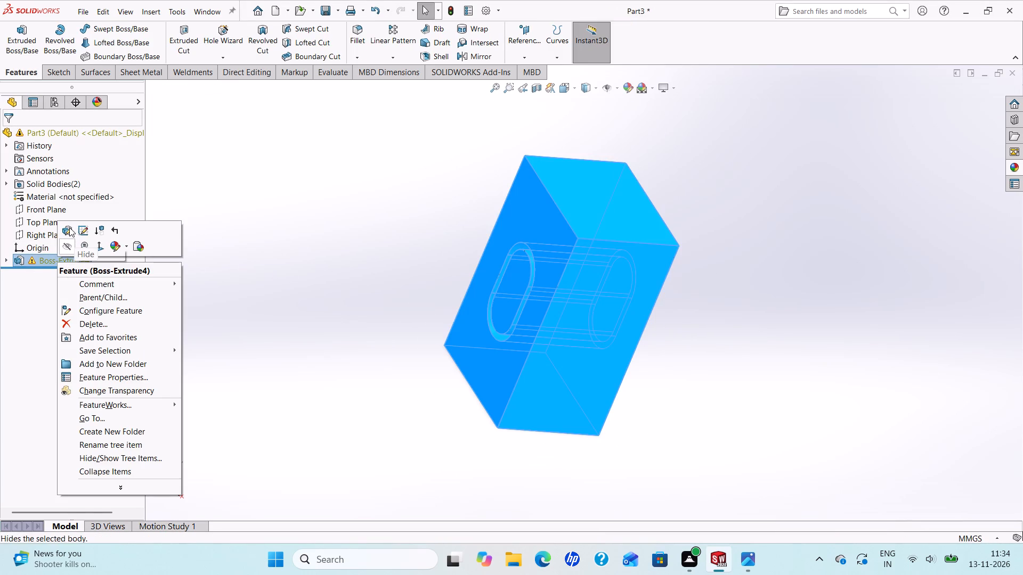
pyautogui.click(69, 227)
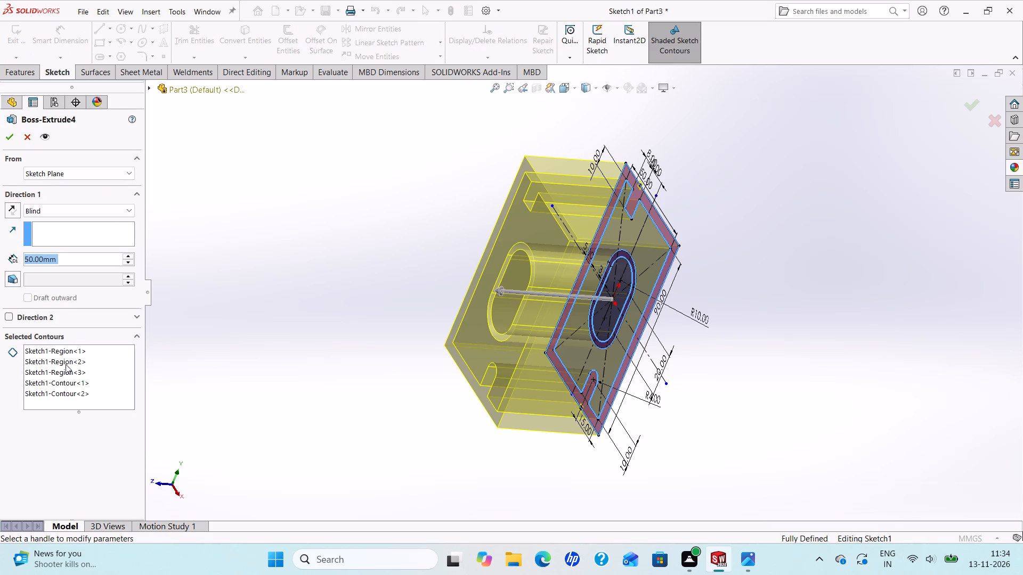
pyautogui.rightClick(66, 364)
pyautogui.click(82, 383)
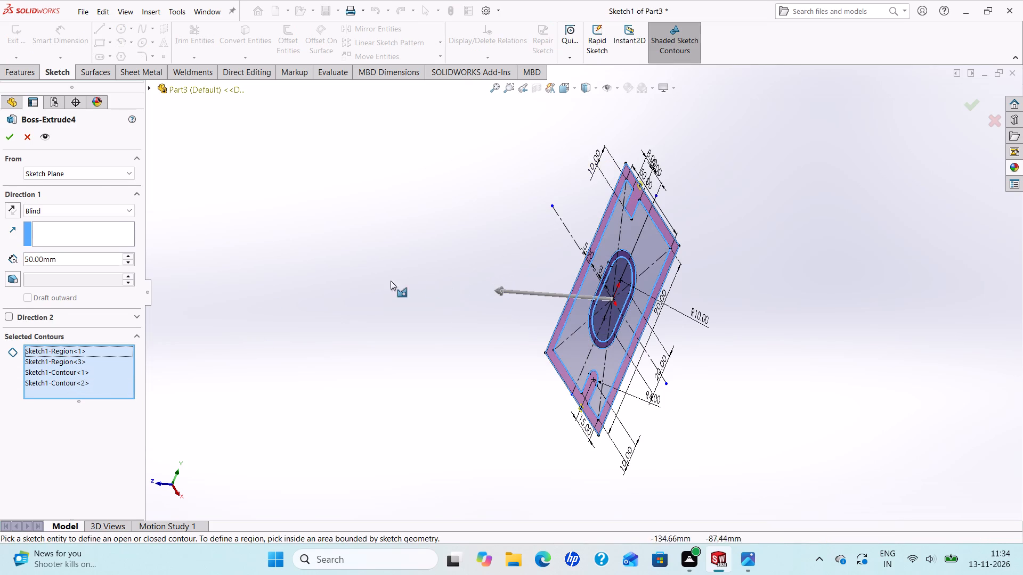
pyautogui.rightClick(52, 367)
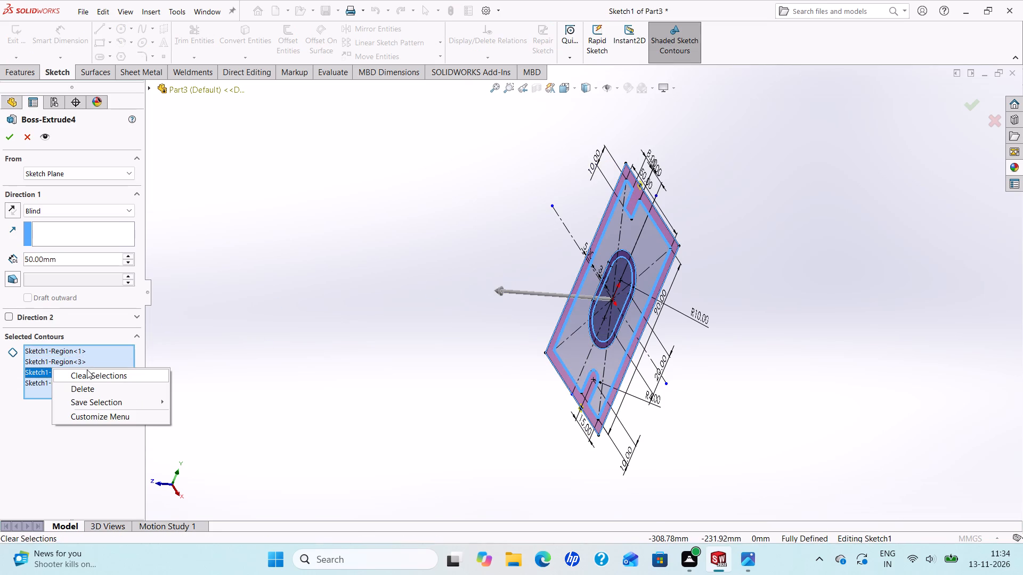
pyautogui.click(87, 369)
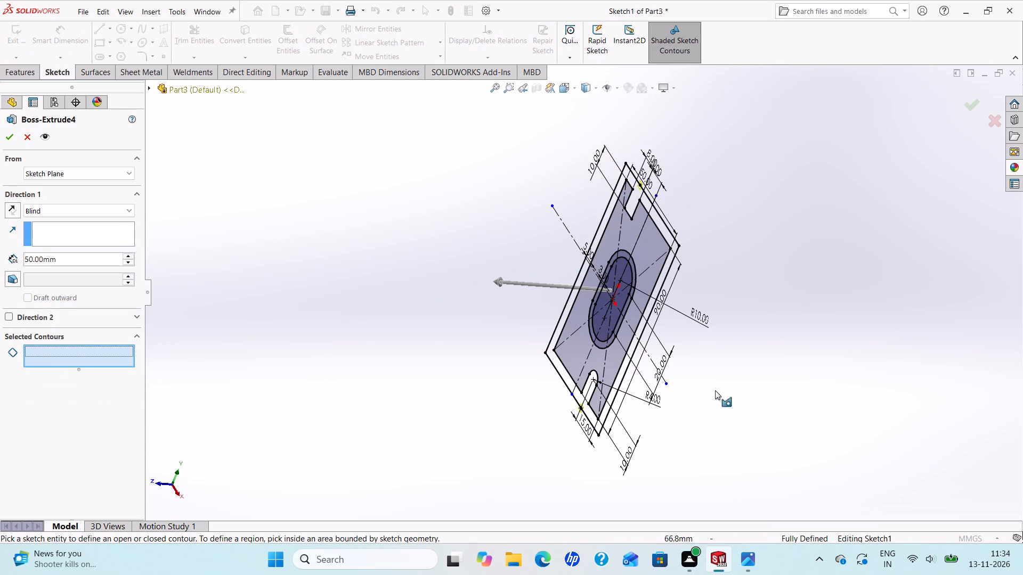
pyautogui.scroll(-4, 583, 346)
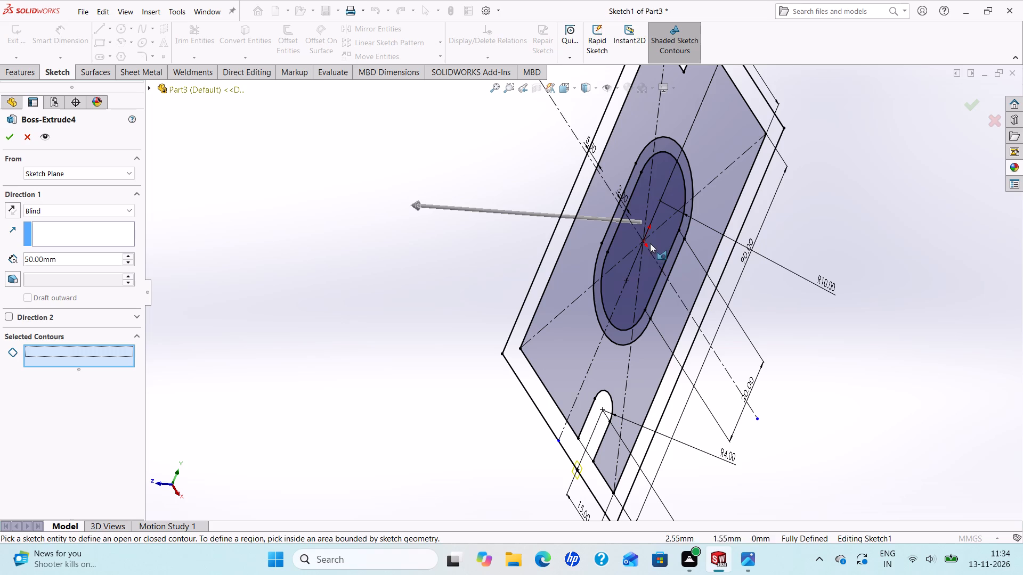
pyautogui.click(656, 252)
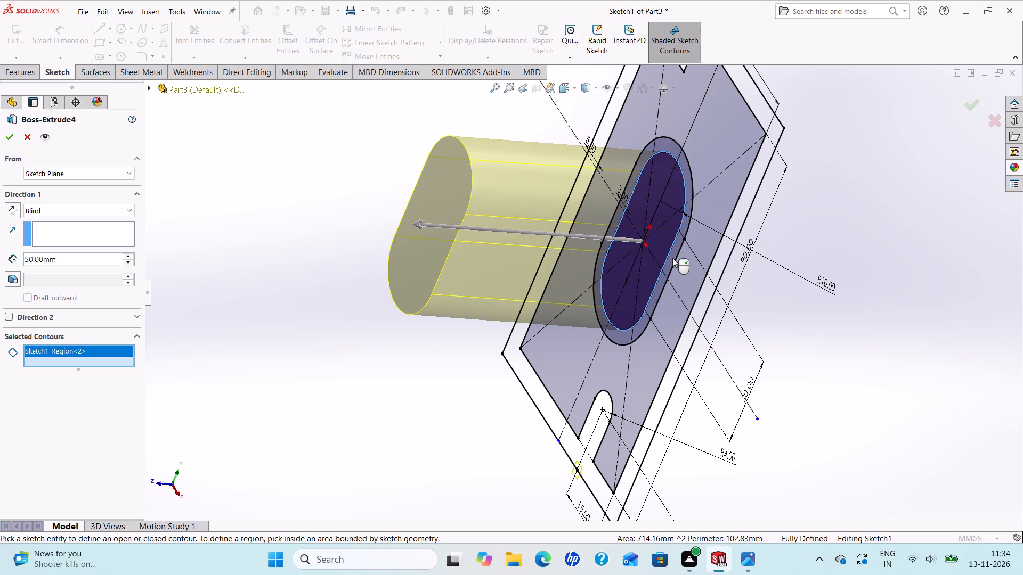
pyautogui.click(672, 258)
pyautogui.click(695, 288)
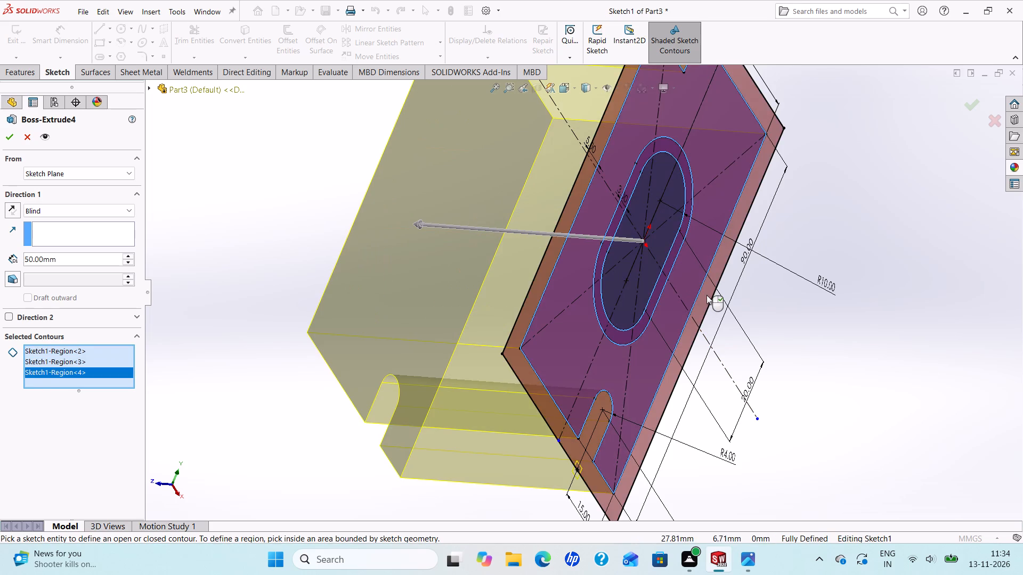
pyautogui.click(707, 295)
pyautogui.scroll(2, 437, 298)
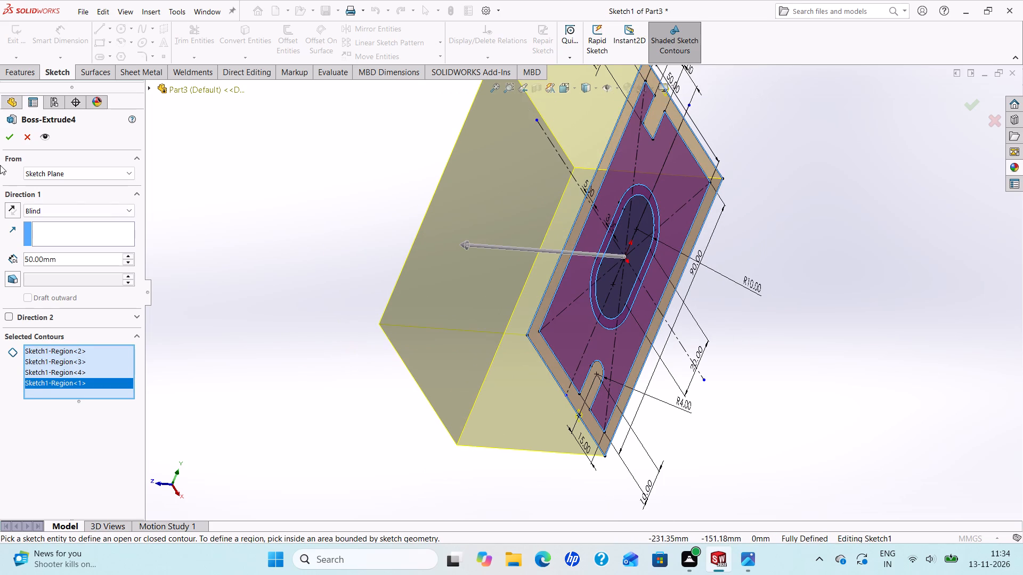
pyautogui.click(10, 139)
pyautogui.scroll(3, 376, 253)
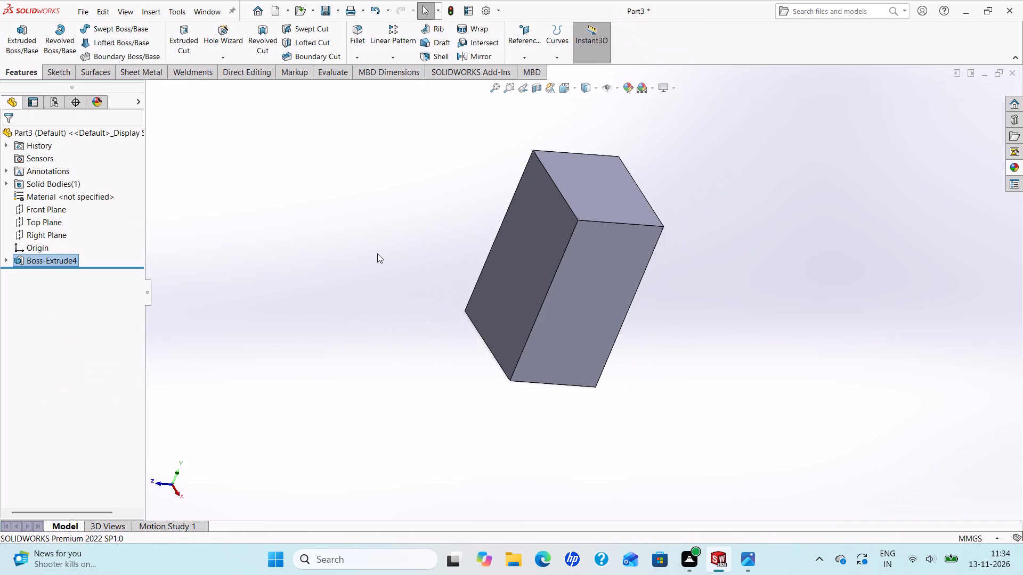
# Examine the solid block from several angles with the extrusion's base sketch, Sketch1, selected.
pyautogui.scroll(-1, 675, 286)
pyautogui.moveTo(669, 281); pyautogui.dragTo(512, 245, button='middle')
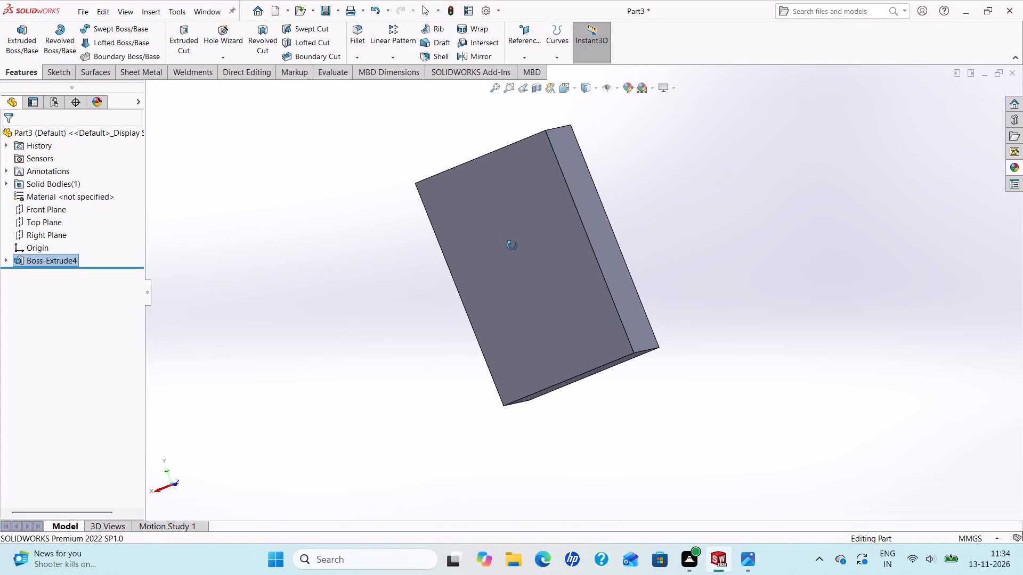
pyautogui.moveTo(512, 245); pyautogui.dragTo(514, 247, button='middle')
pyautogui.scroll(2, 514, 247)
pyautogui.scroll(-1, 694, 245)
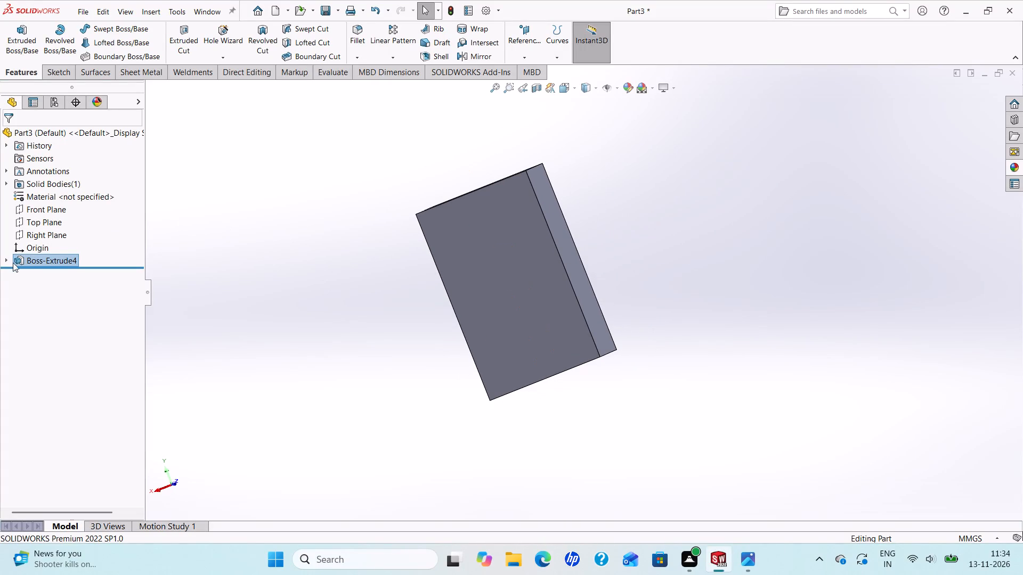
pyautogui.click(6, 262)
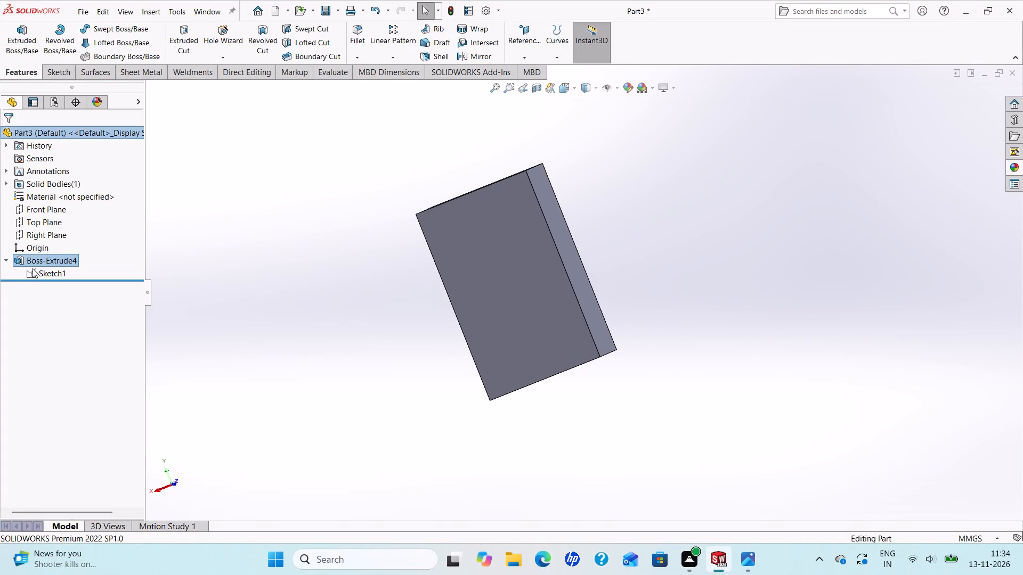
pyautogui.click(43, 274)
pyautogui.scroll(2, 273, 278)
pyautogui.scroll(-1, 565, 320)
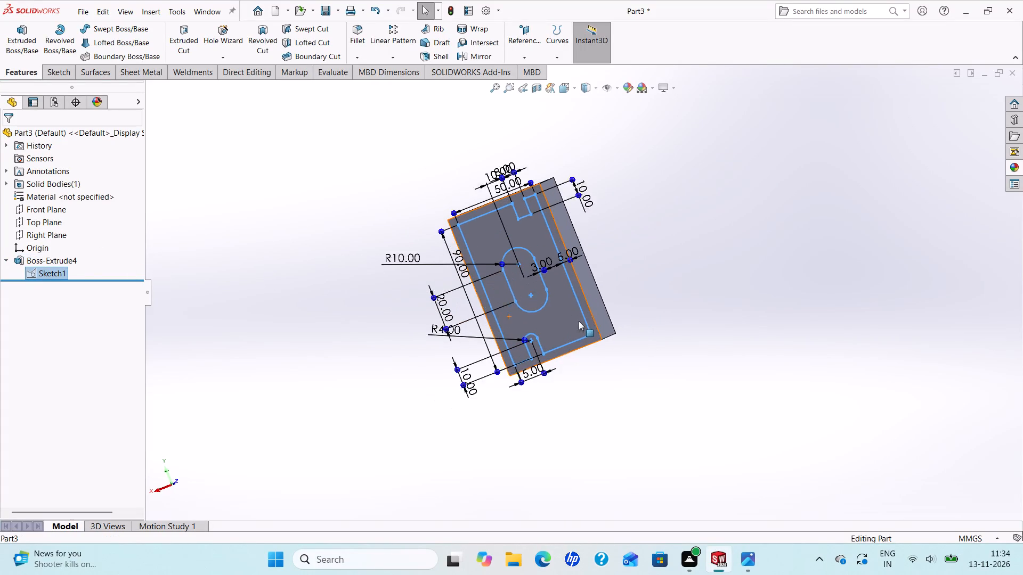
pyautogui.scroll(-1, 579, 321)
pyautogui.moveTo(582, 284); pyautogui.dragTo(589, 195, button='middle')
pyautogui.scroll(-1, 594, 206)
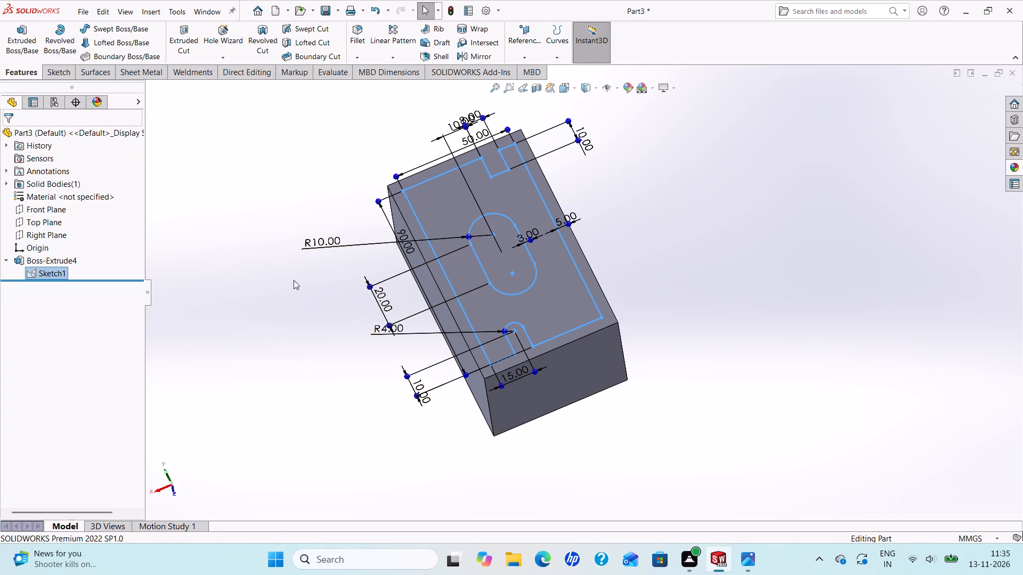
pyautogui.moveTo(304, 280); pyautogui.dragTo(331, 287, button='middle')
pyautogui.scroll(-1, 308, 280)
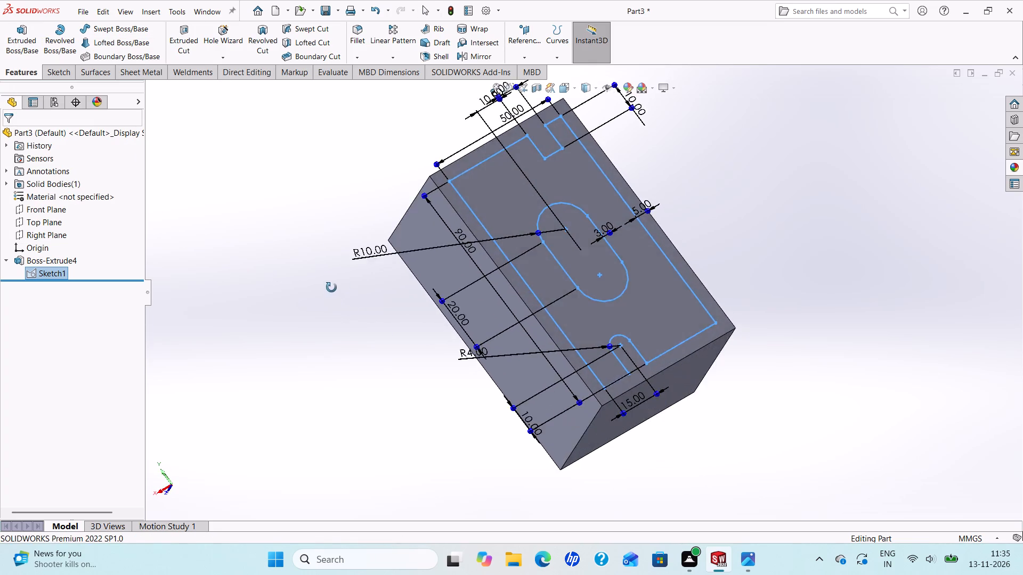
pyautogui.moveTo(331, 287); pyautogui.dragTo(327, 283, button='middle')
pyautogui.scroll(2, 325, 281)
pyautogui.scroll(-1, 679, 355)
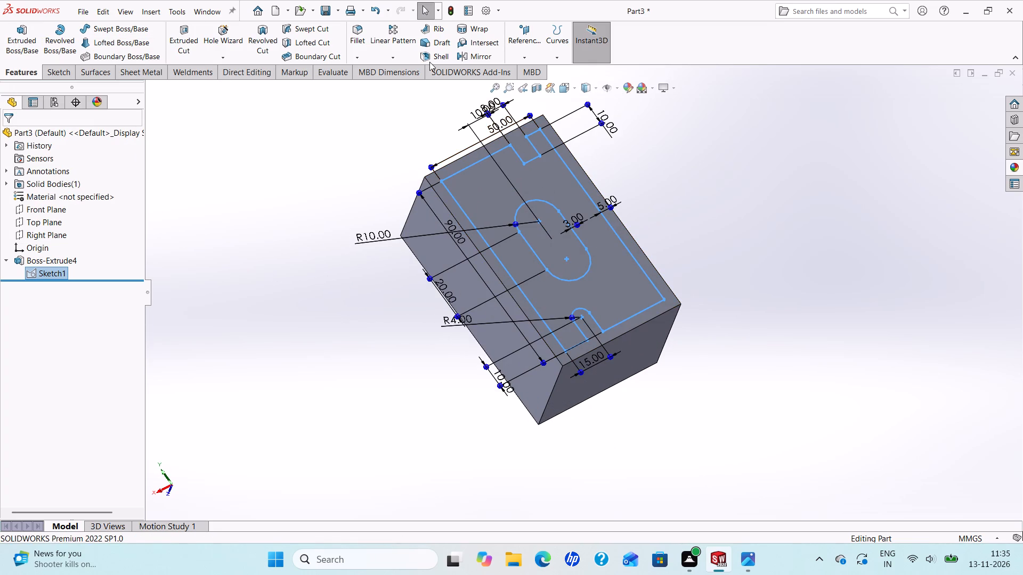
# Shell the solid block with 5 mm walls, removing the two opposite end faces so it is open lengthwise.
pyautogui.click(433, 58)
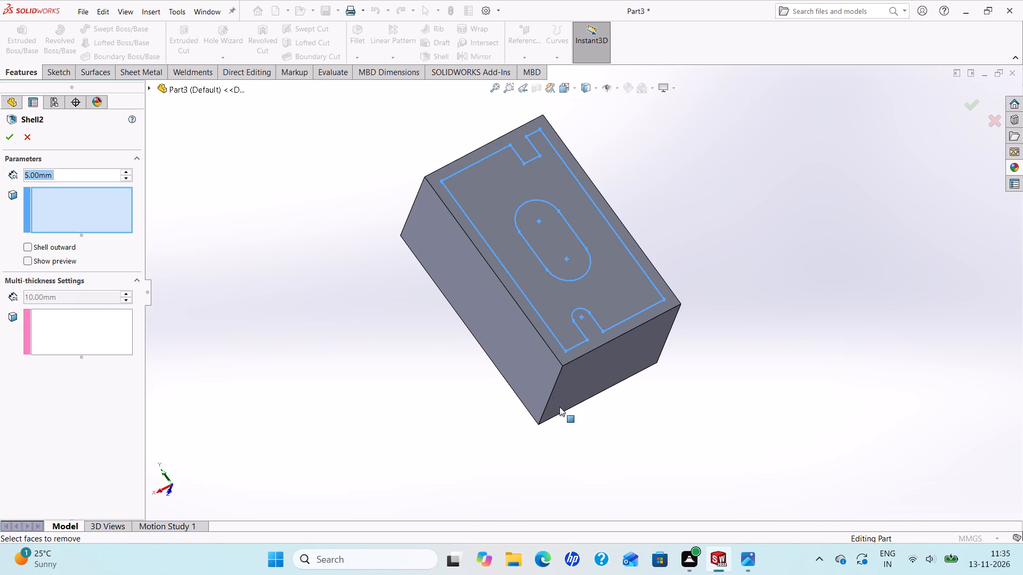
pyautogui.click(614, 361)
pyautogui.moveTo(302, 175); pyautogui.dragTo(302, 175, button='middle')
pyautogui.scroll(-1, 302, 175)
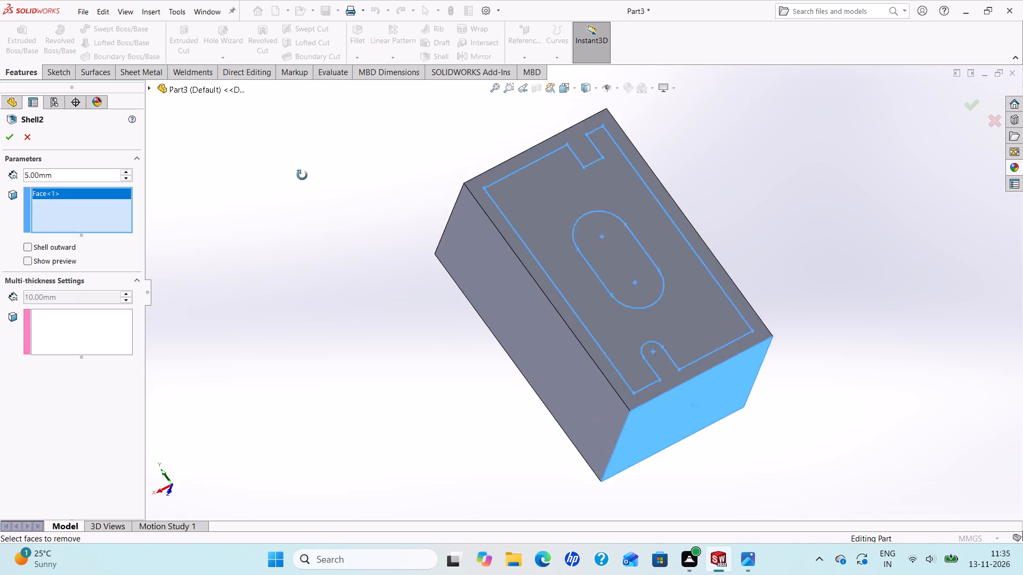
pyautogui.moveTo(302, 175); pyautogui.dragTo(389, 293, button='middle')
pyautogui.click(589, 242)
pyautogui.moveTo(549, 246); pyautogui.dragTo(524, 227, button='middle')
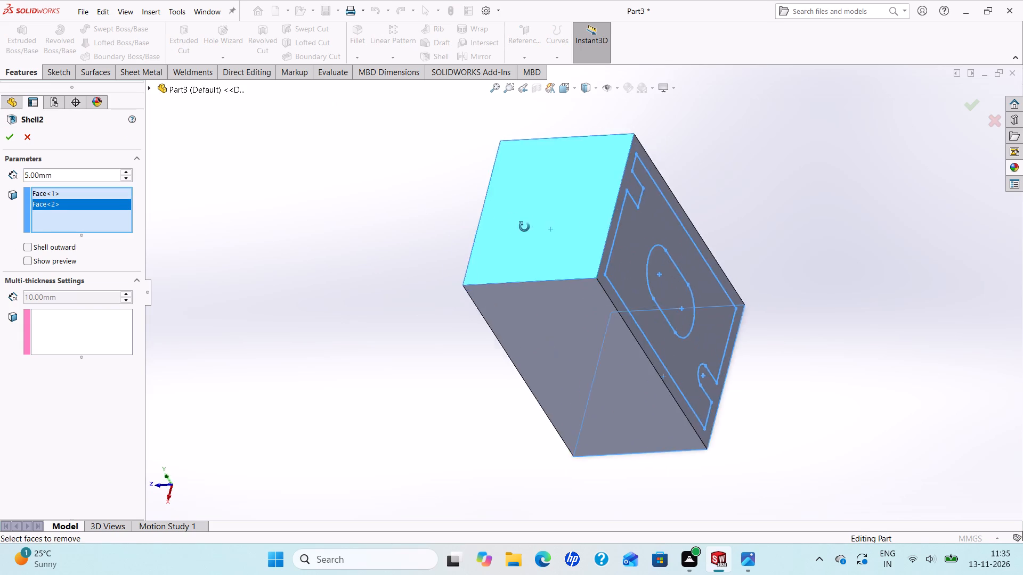
pyautogui.moveTo(524, 227); pyautogui.dragTo(477, 200, button='middle')
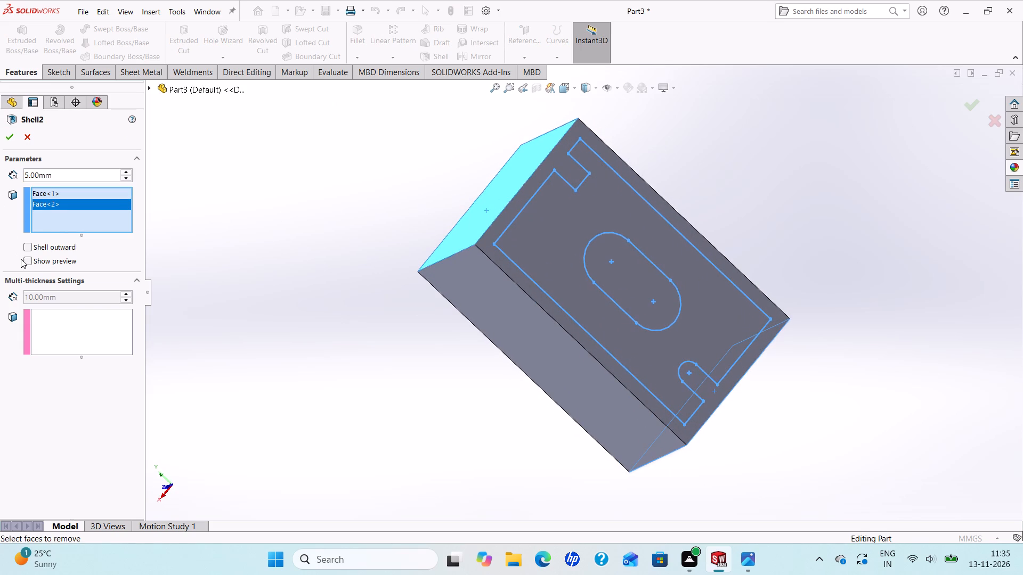
pyautogui.click(28, 261)
pyautogui.scroll(1, 387, 282)
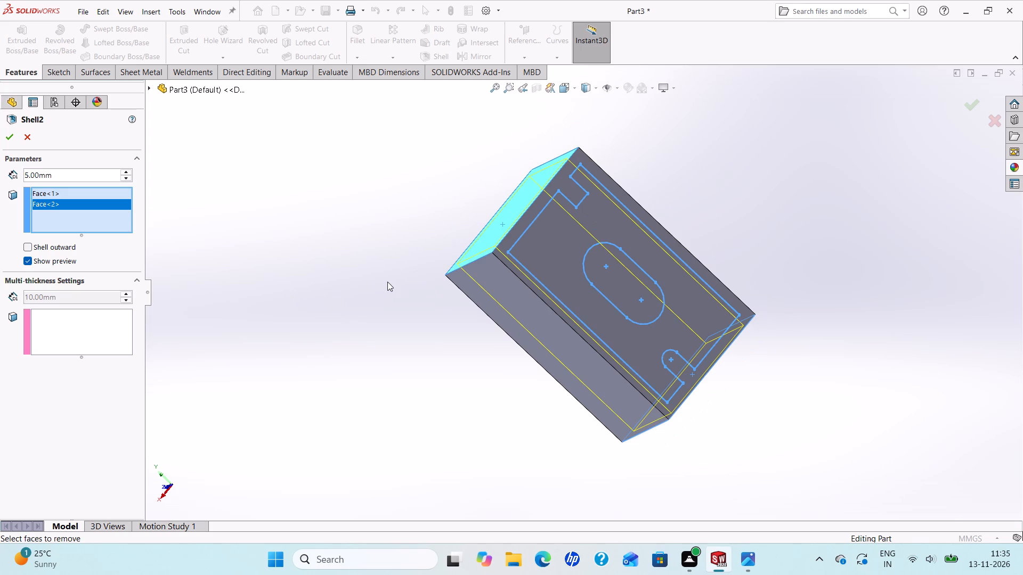
pyautogui.click(11, 138)
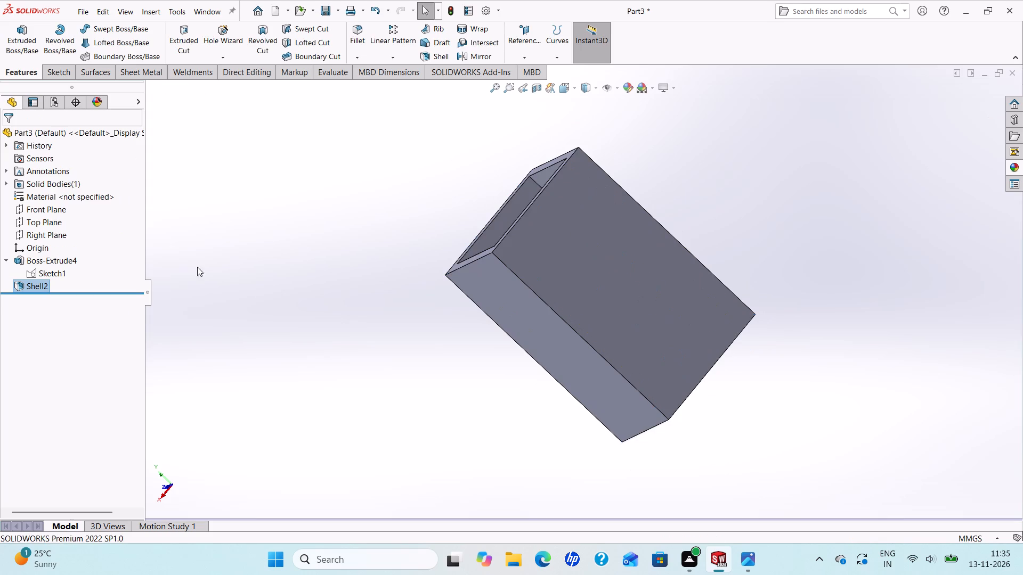
# Examine the shelled block from several angles and compare its shape with the Practice Problem 4.58 drawing.
pyautogui.moveTo(369, 305); pyautogui.dragTo(421, 374, button='middle')
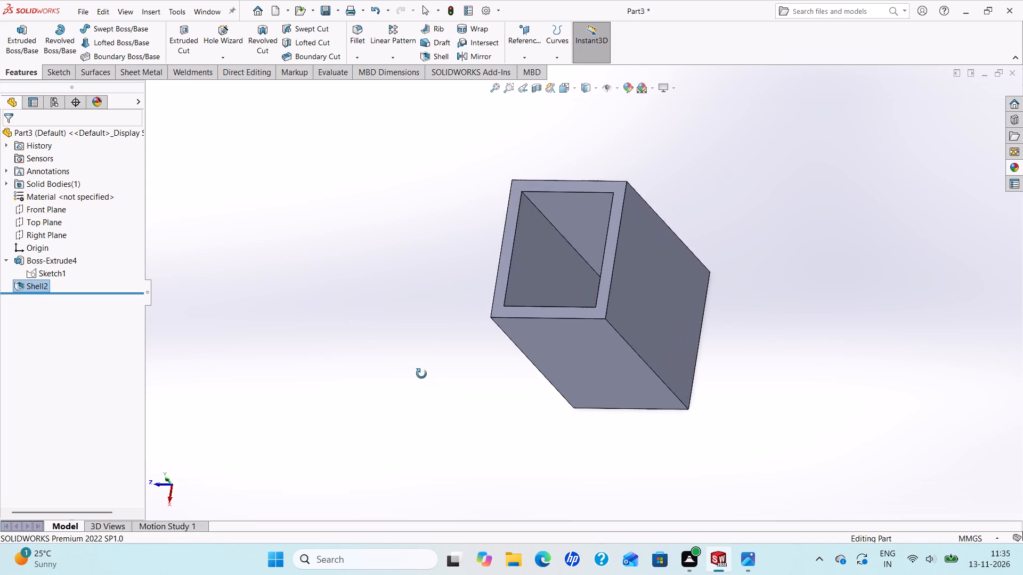
pyautogui.moveTo(421, 374); pyautogui.dragTo(222, 351, button='middle')
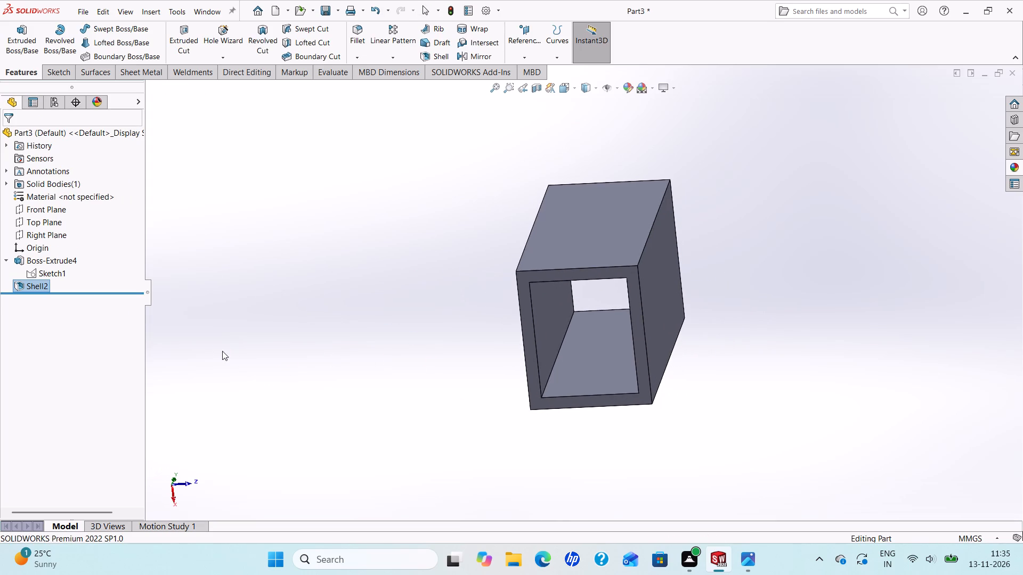
pyautogui.scroll(2, 237, 357)
pyautogui.scroll(-2, 710, 296)
pyautogui.scroll(2, 683, 272)
pyautogui.scroll(-1, 657, 273)
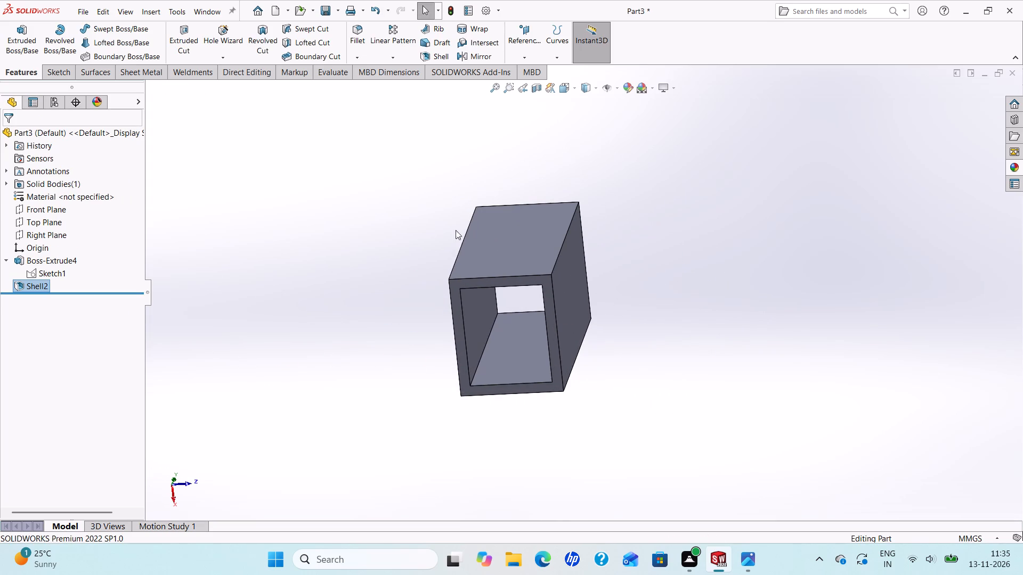
pyautogui.click(752, 556)
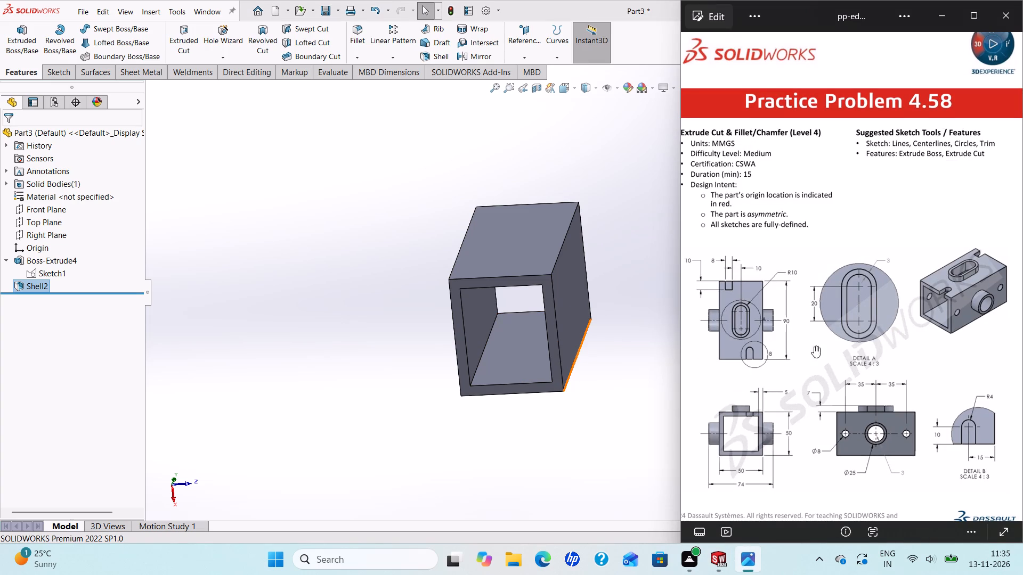
pyautogui.scroll(2, 608, 290)
pyautogui.scroll(-1, 604, 290)
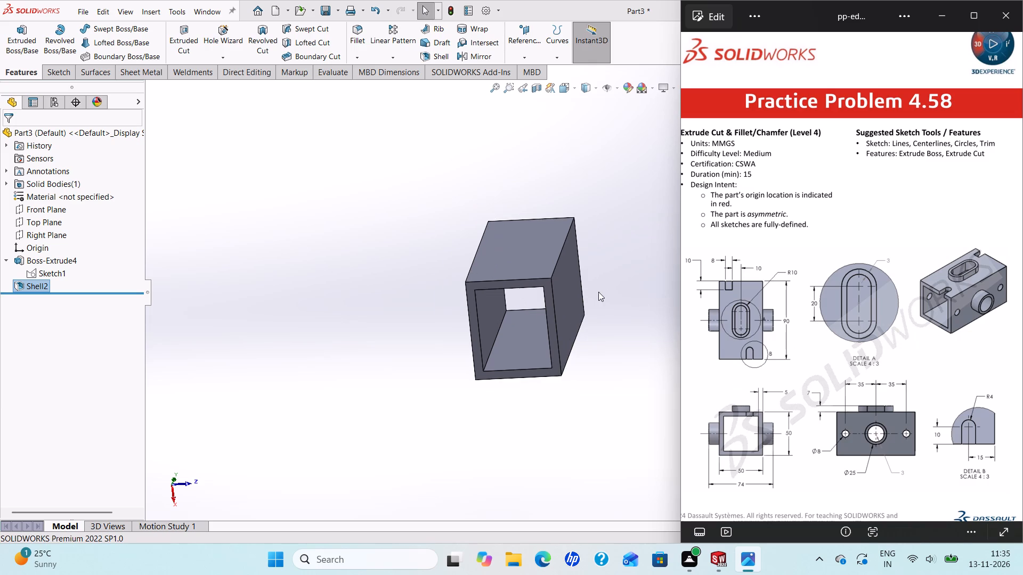
pyautogui.scroll(-1, 598, 292)
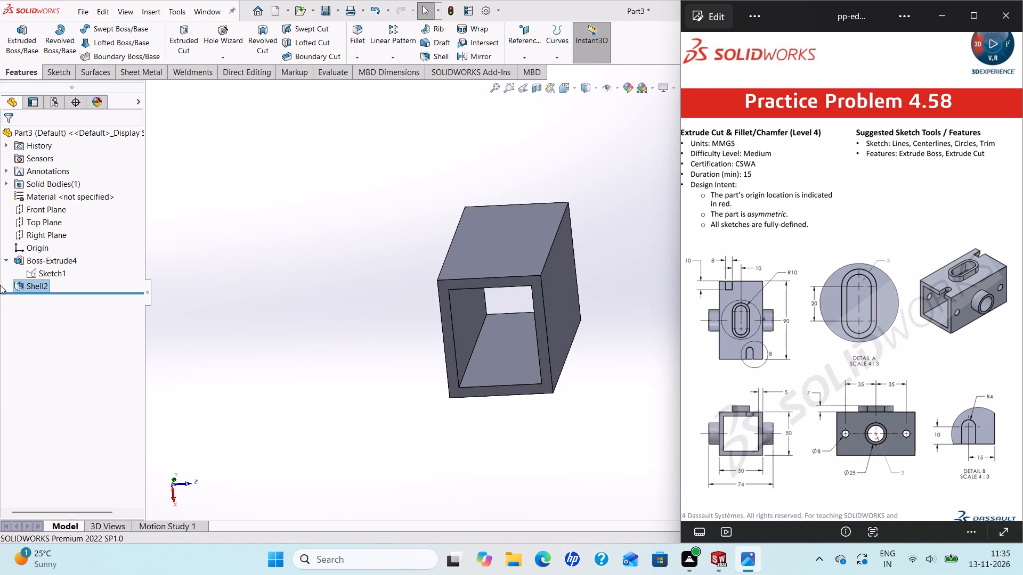
# Edit the base extrusion beneath the shell and set its blind depth to 40 mm.
pyautogui.click(20, 259)
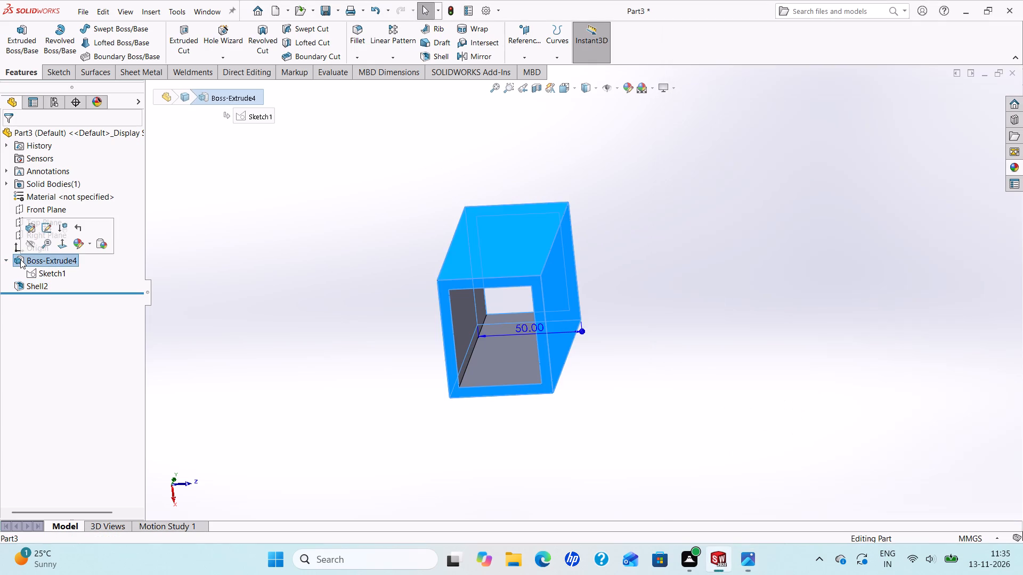
pyautogui.click(30, 226)
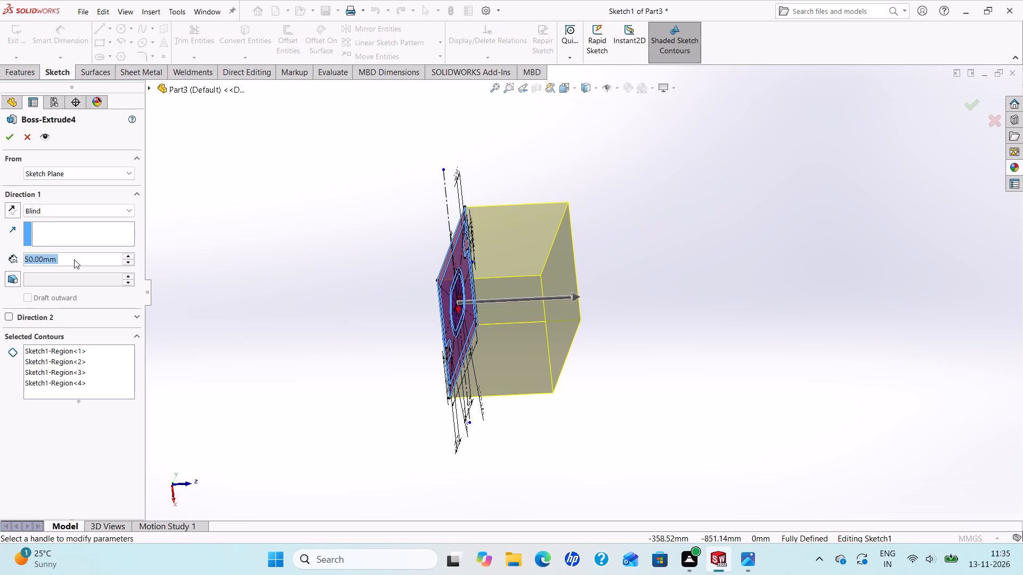
pyautogui.write('40')
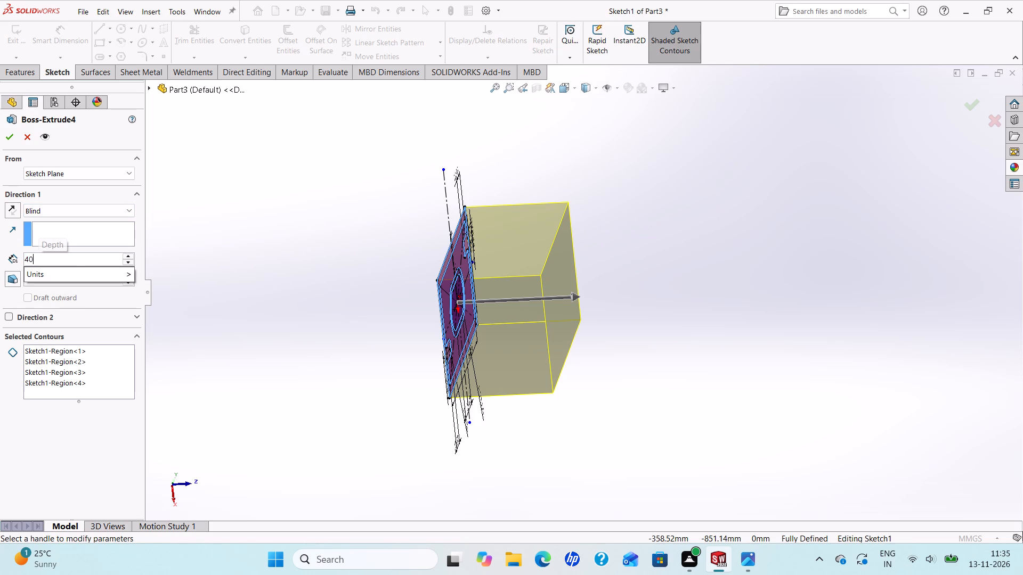
pyautogui.press('Return')
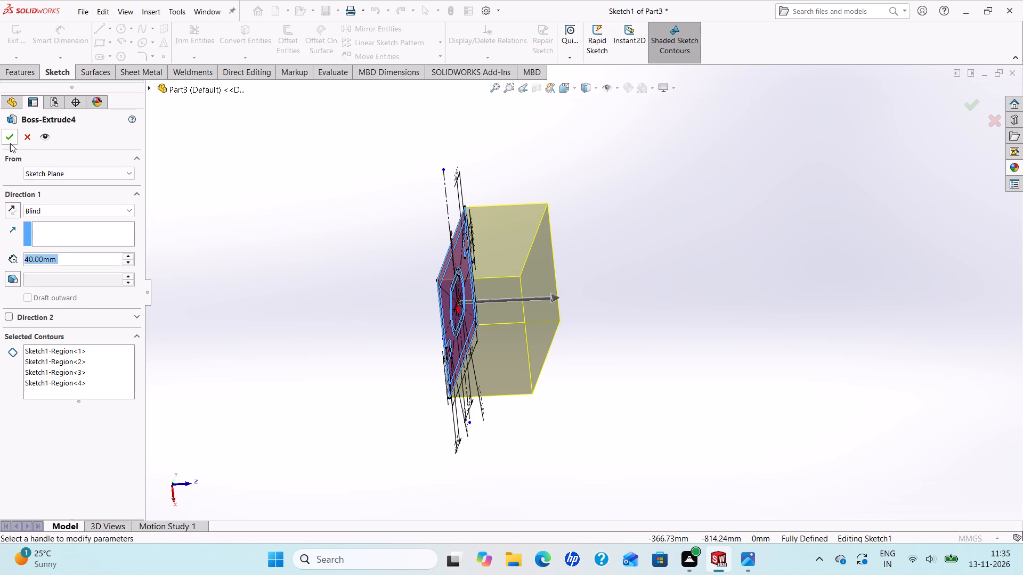
pyautogui.click(9, 140)
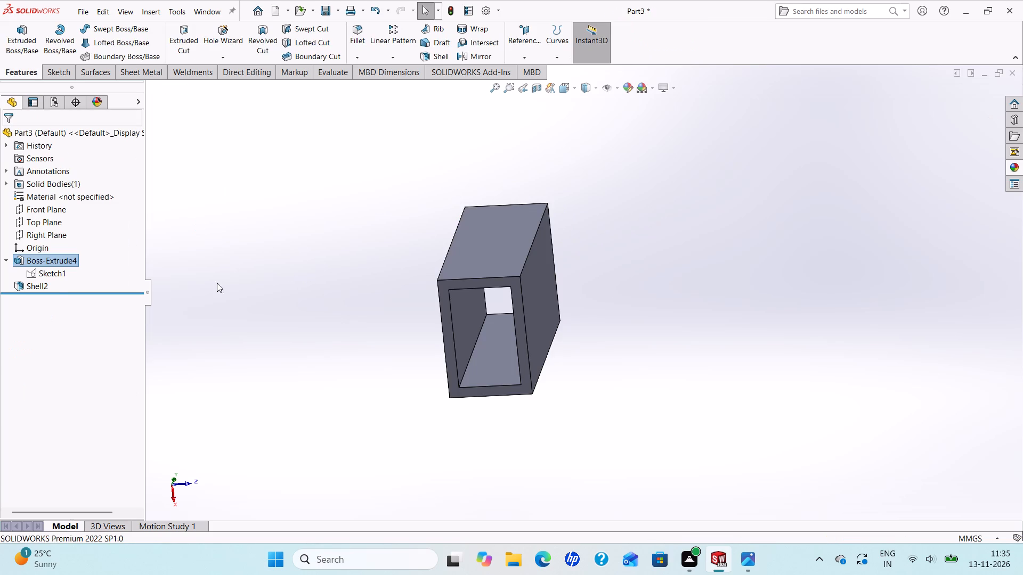
# Extrude Sketch1's notched interior region around the slot ring 5 mm with the direction reversed, outward from the shelled block.
pyautogui.click(50, 272)
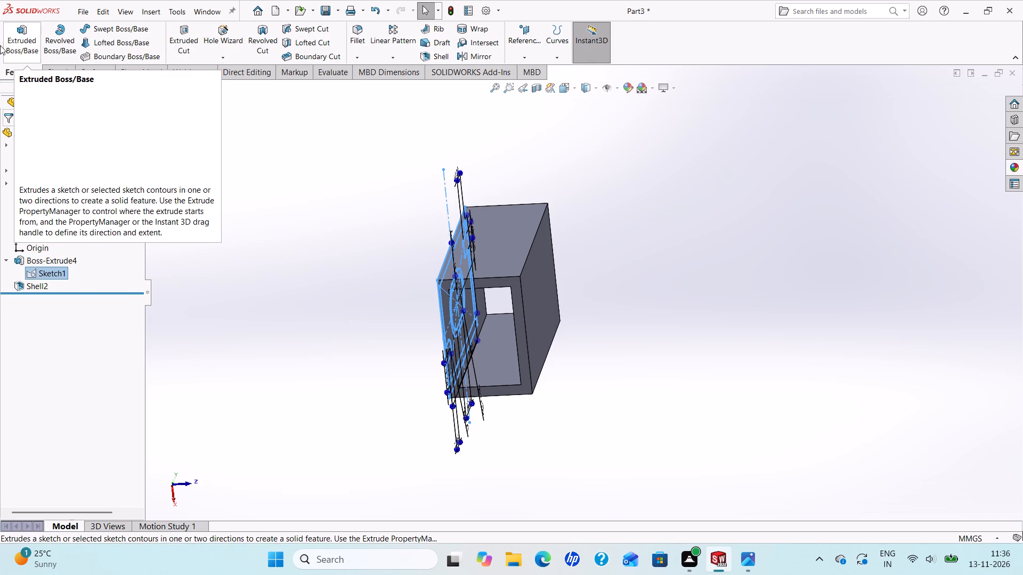
pyautogui.click(22, 42)
pyautogui.moveTo(294, 274); pyautogui.dragTo(337, 284, button='middle')
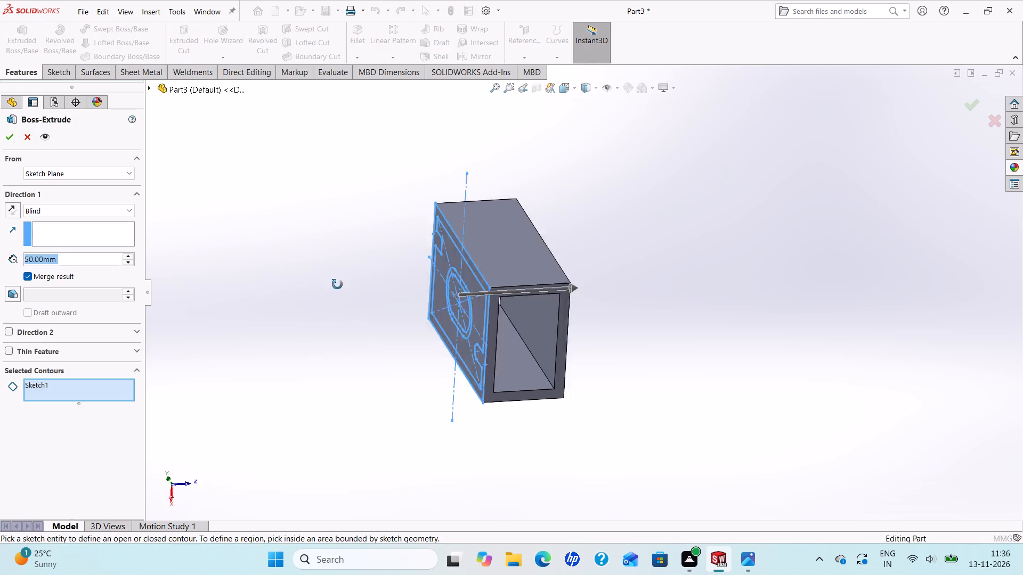
pyautogui.moveTo(337, 284); pyautogui.dragTo(413, 223, button='middle')
pyautogui.scroll(-1, 436, 273)
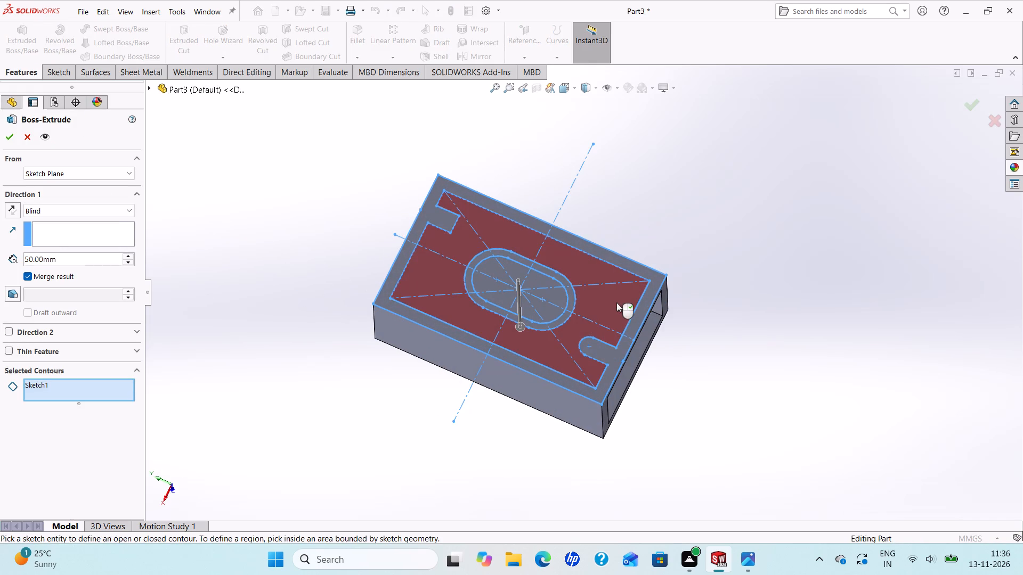
pyautogui.click(619, 305)
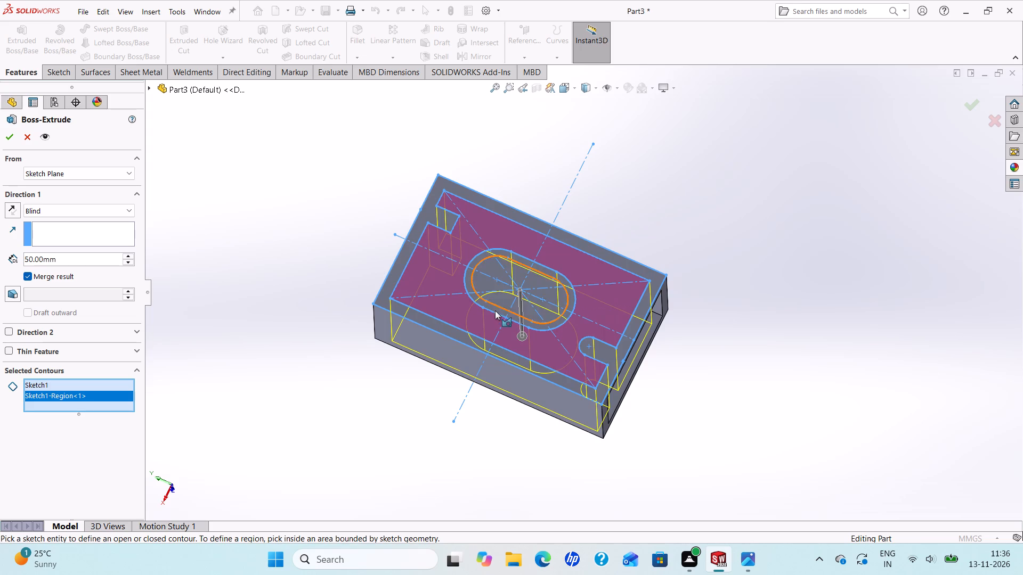
pyautogui.moveTo(489, 284); pyautogui.dragTo(499, 194, button='middle')
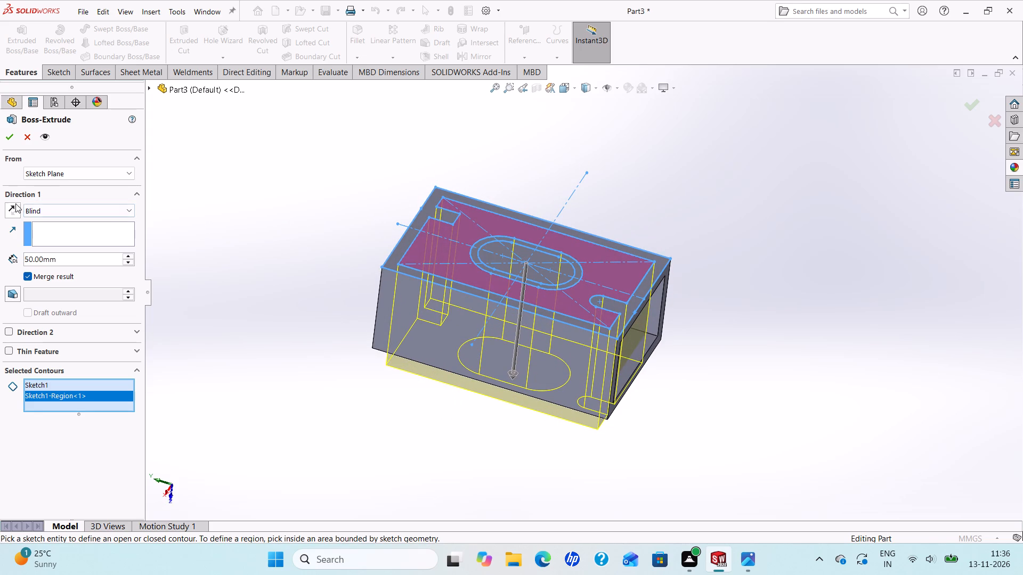
pyautogui.click(14, 206)
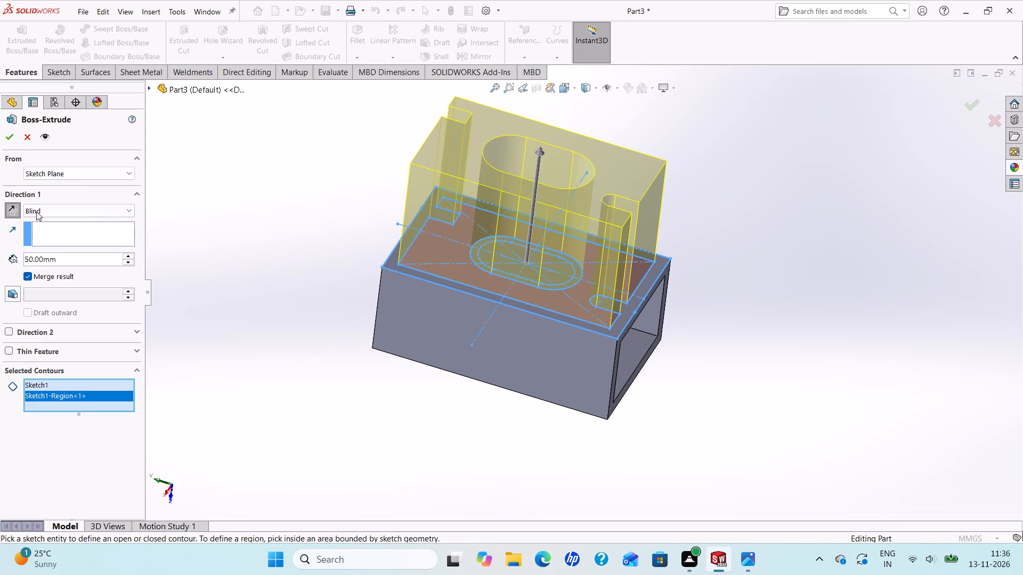
pyautogui.moveTo(60, 261); pyautogui.dragTo(0, 253)
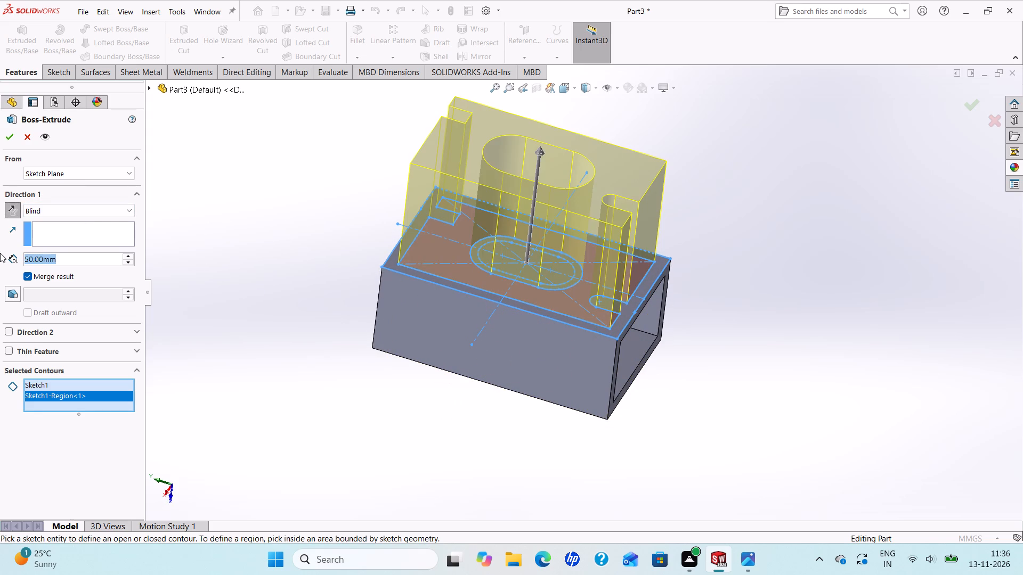
pyautogui.press('5')
pyautogui.press('Return')
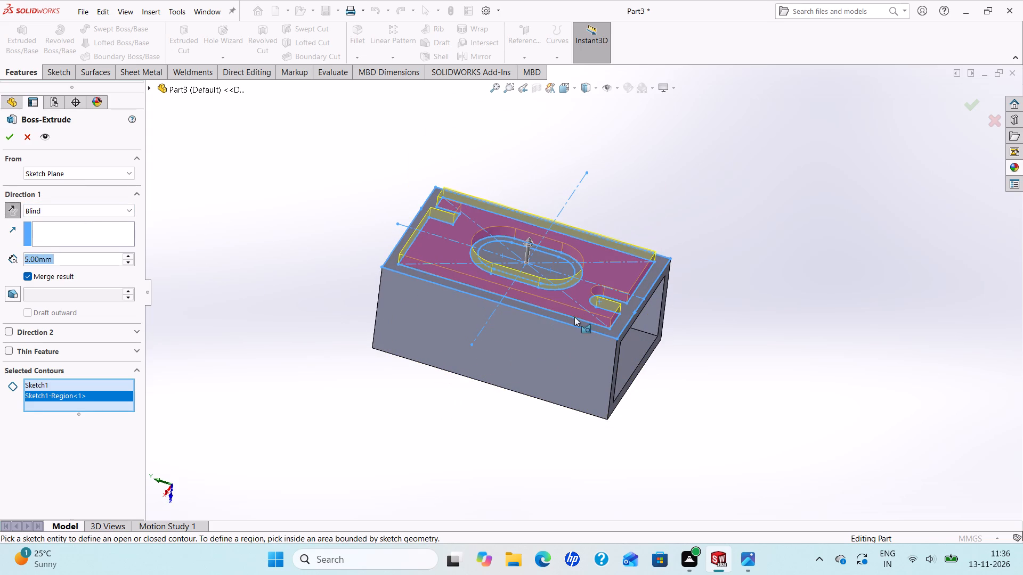
pyautogui.click(11, 138)
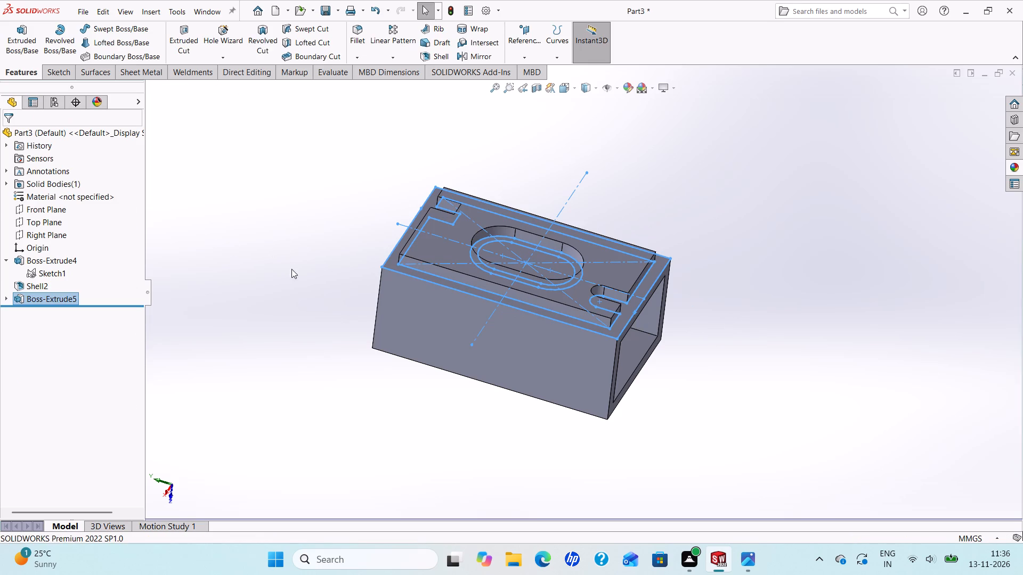
# Edit the 5 mm top layer extrusion and reselect its contours: the notched region, the slot ring and the slot interior.
pyautogui.rightClick(44, 297)
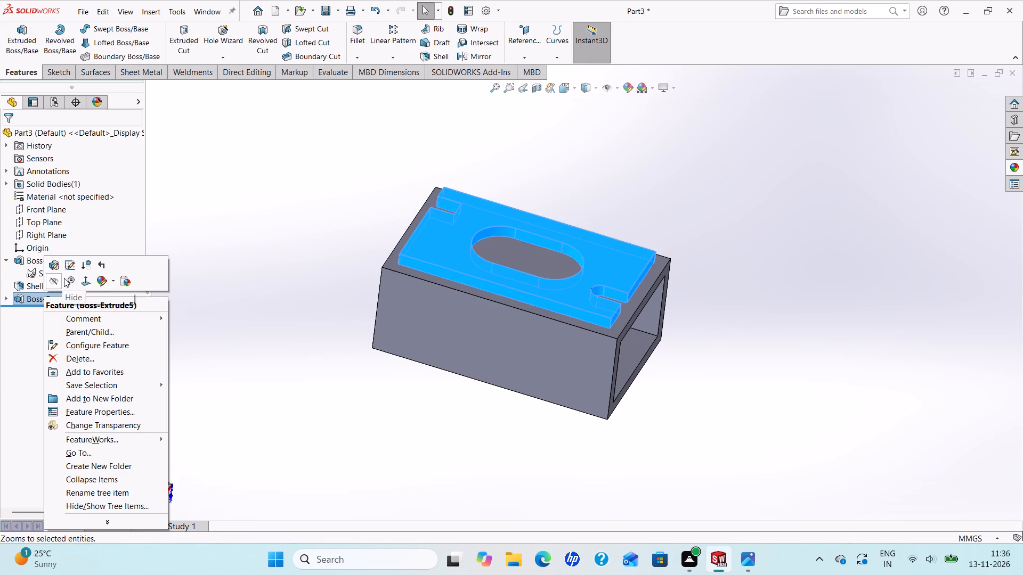
pyautogui.click(56, 267)
pyautogui.scroll(-3, 562, 262)
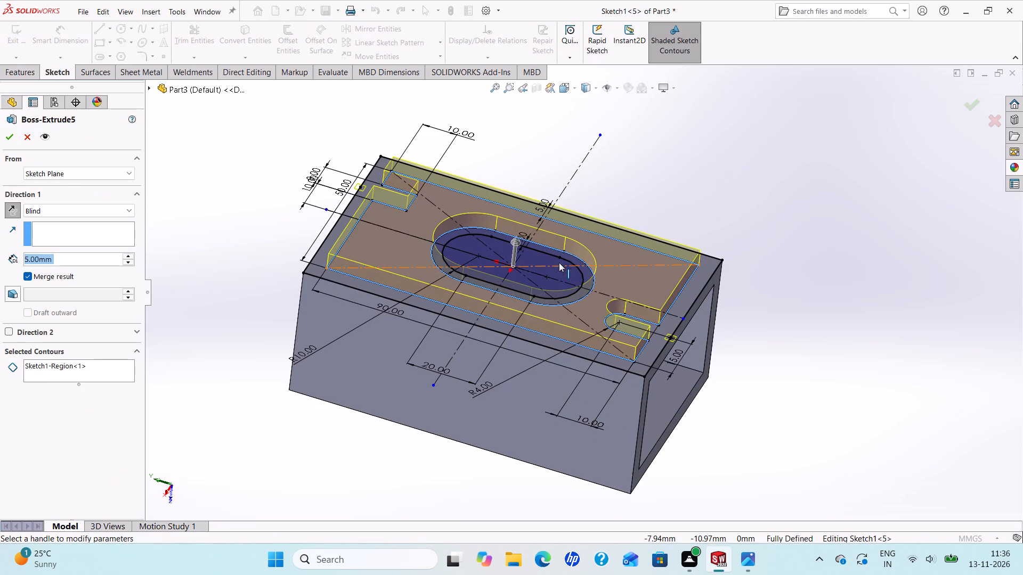
pyautogui.scroll(-4, 558, 270)
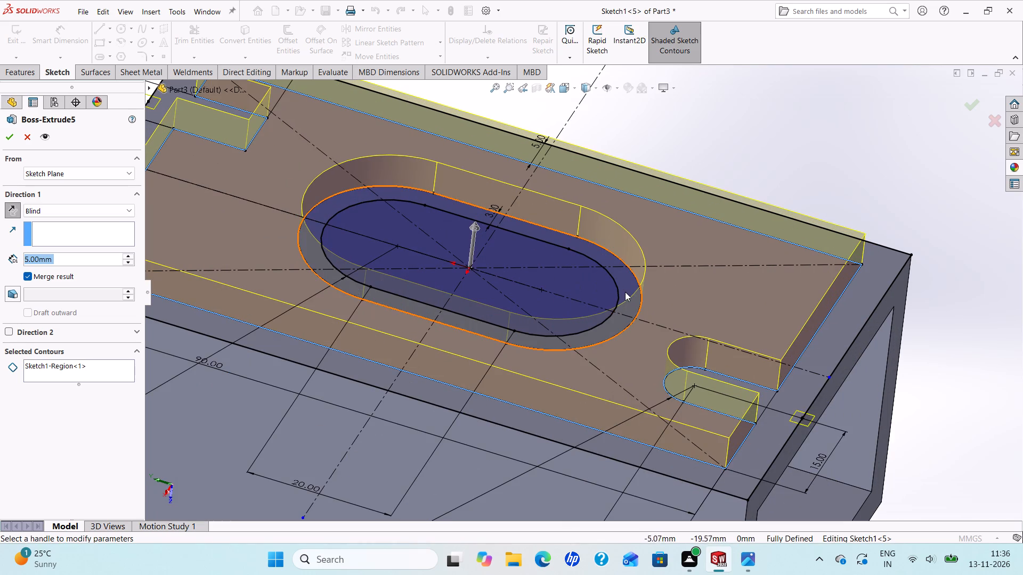
pyautogui.click(575, 286)
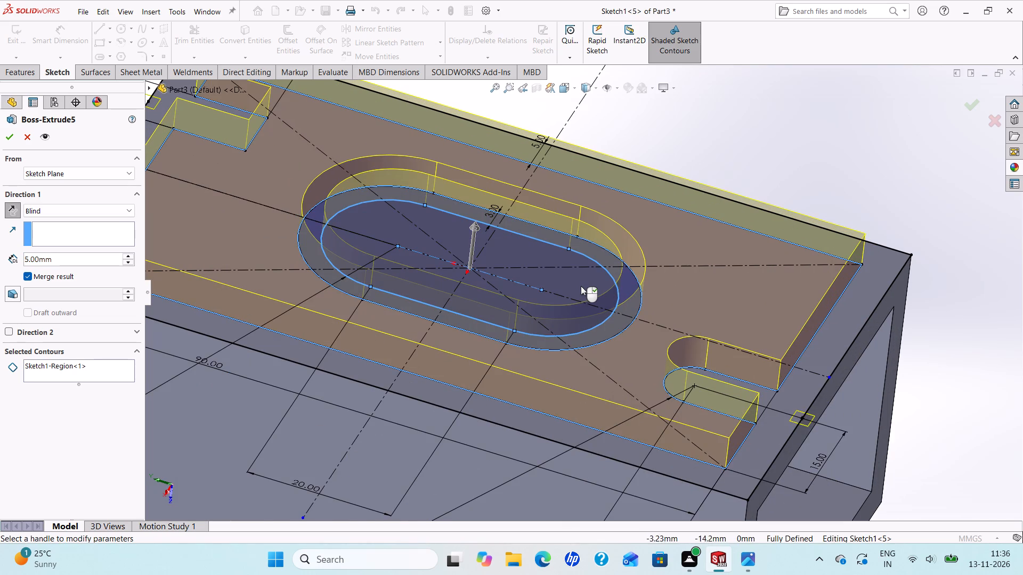
pyautogui.scroll(3, 569, 273)
pyautogui.scroll(-3, 587, 292)
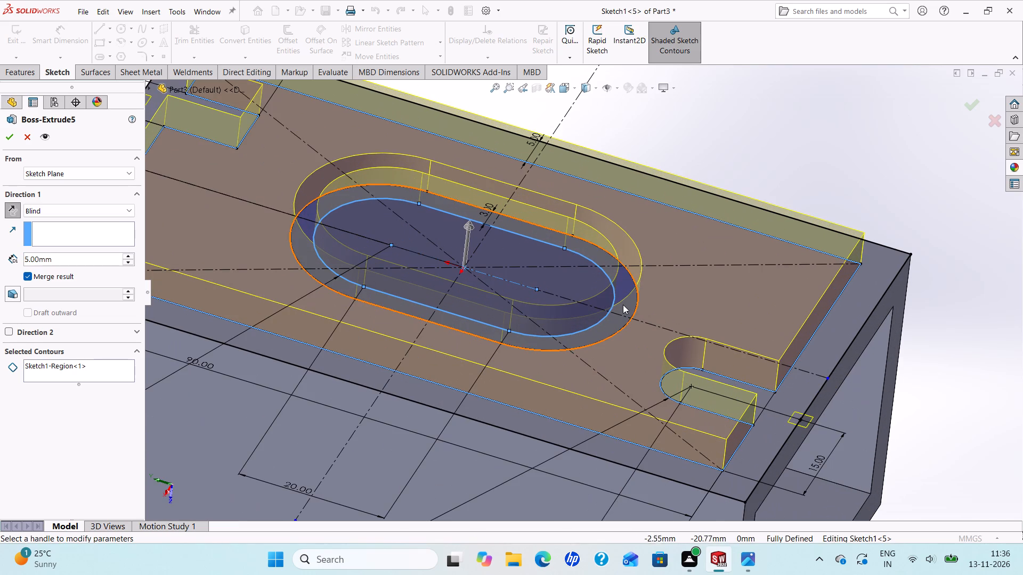
pyautogui.click(624, 314)
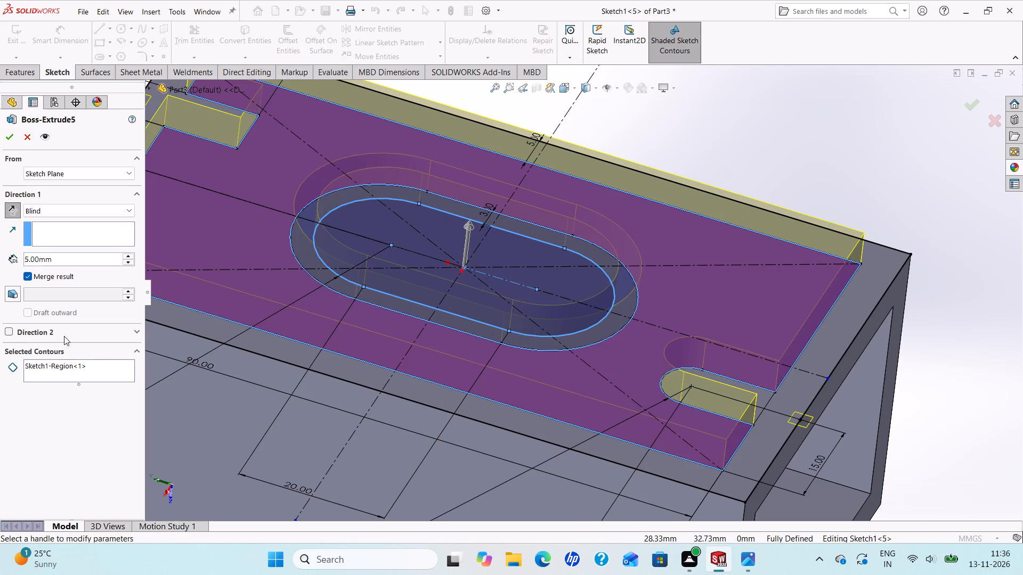
pyautogui.rightClick(46, 364)
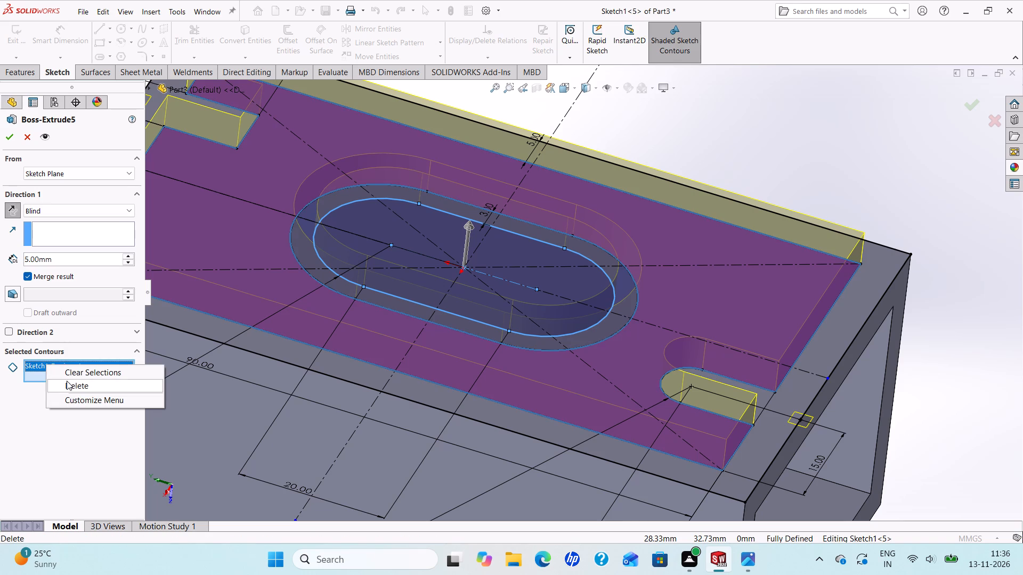
pyautogui.click(67, 381)
pyautogui.scroll(3, 385, 276)
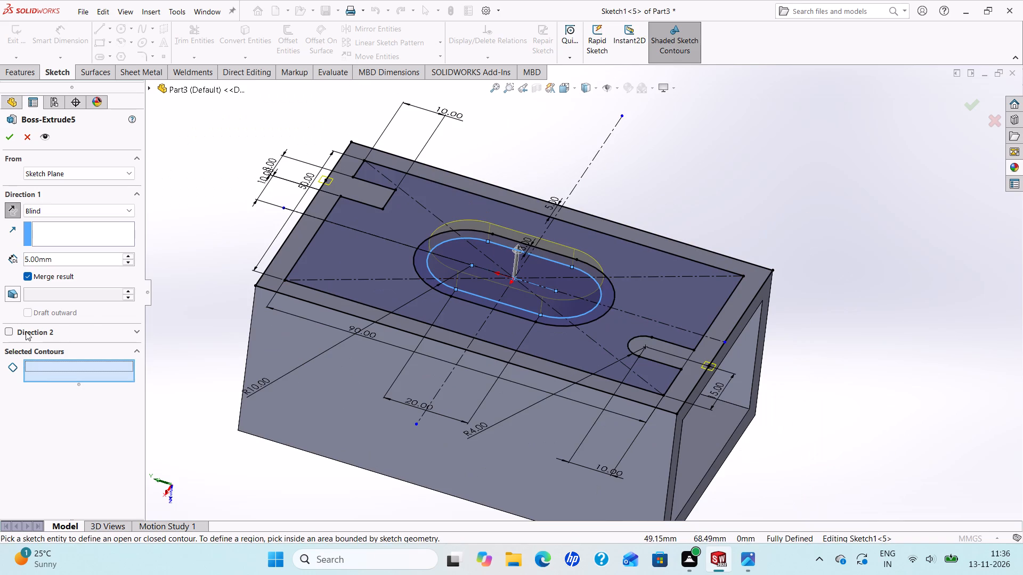
pyautogui.scroll(-1, 499, 265)
pyautogui.click(311, 269)
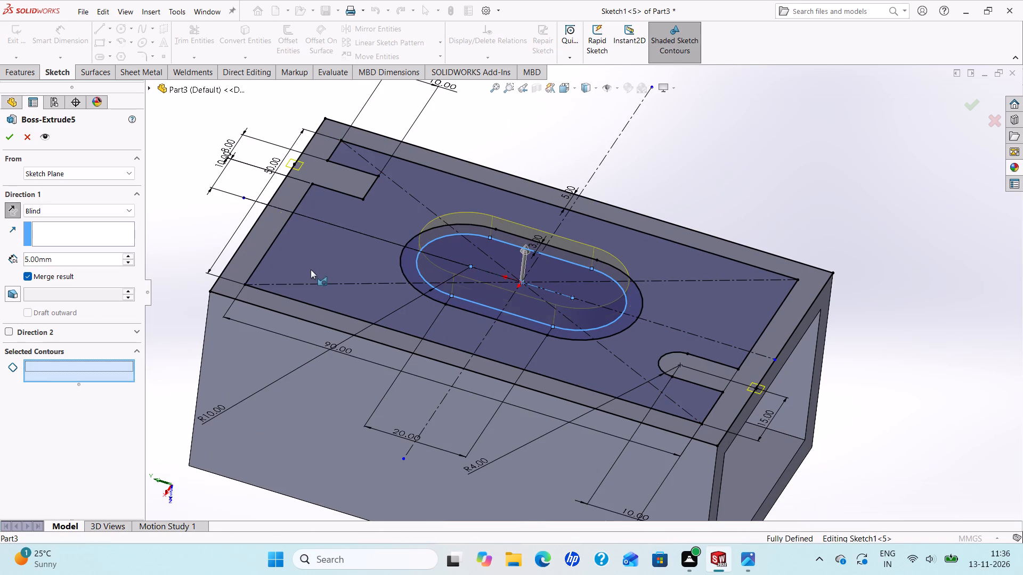
pyautogui.click(438, 231)
pyautogui.click(453, 248)
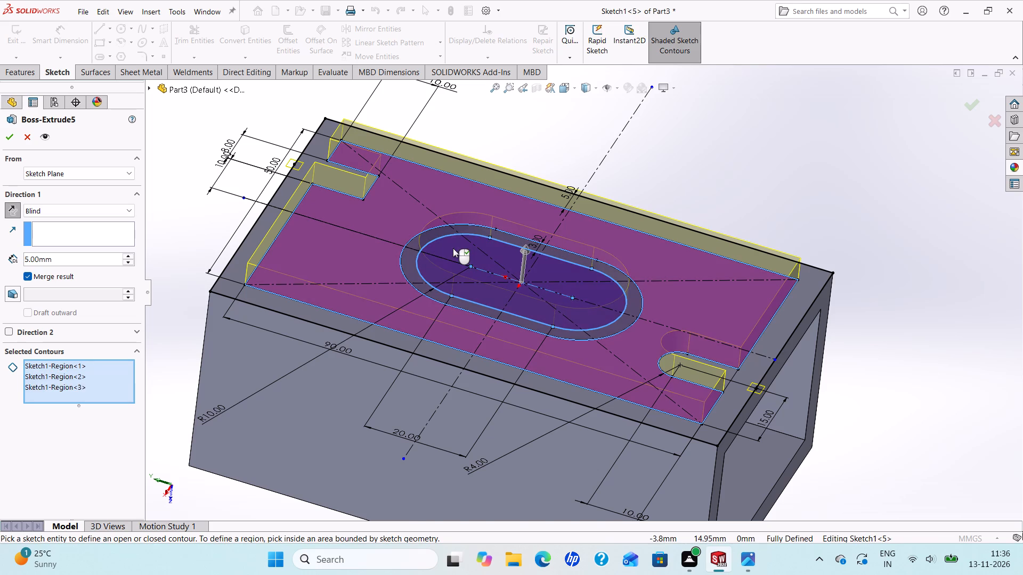
pyautogui.scroll(3, 450, 245)
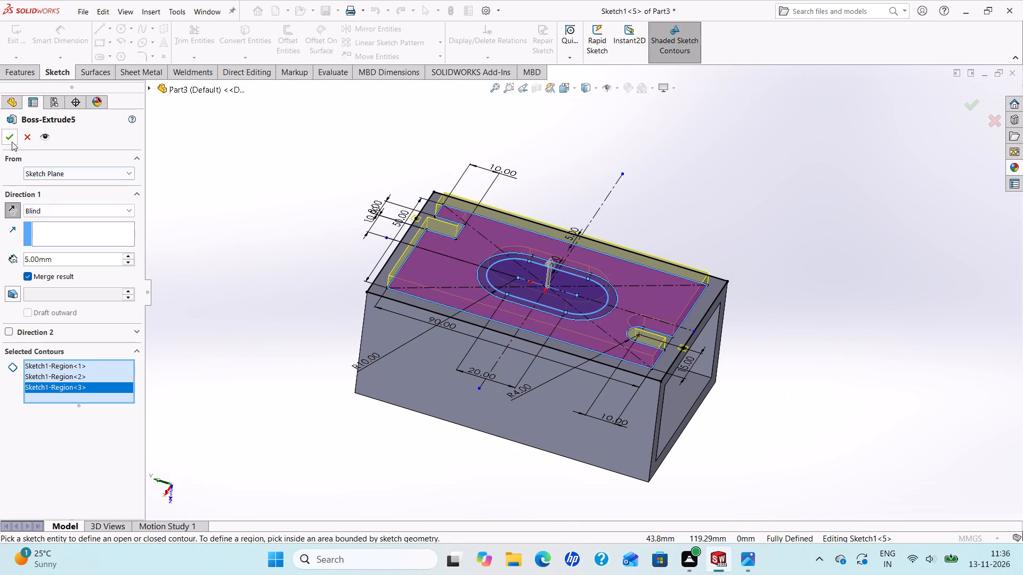
pyautogui.click(9, 135)
# Examine the top layer, notches and slot from several angles and review the contours used by its extrusion.
pyautogui.moveTo(290, 300); pyautogui.dragTo(315, 290, button='middle')
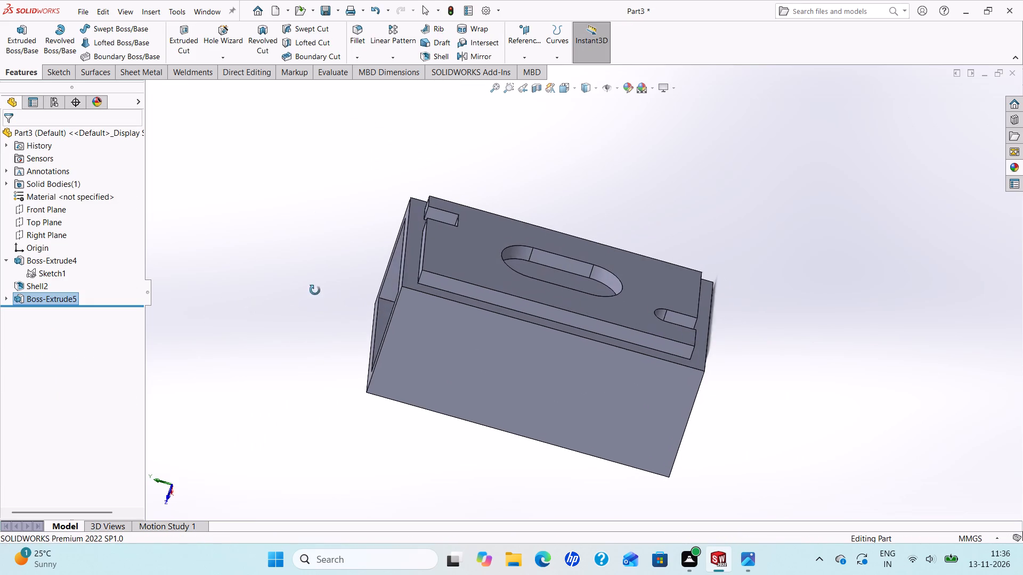
pyautogui.moveTo(315, 290); pyautogui.dragTo(299, 326, button='middle')
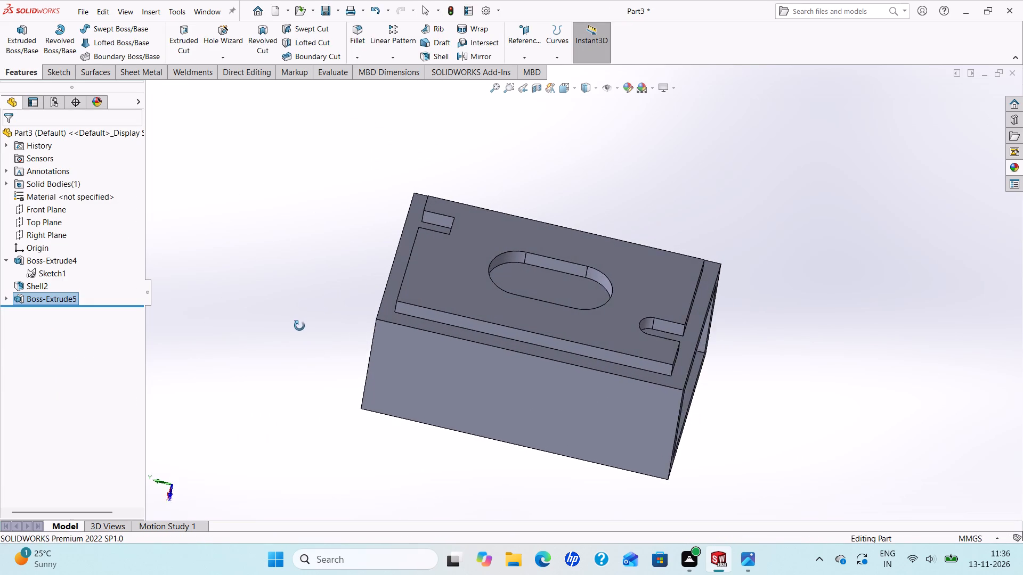
pyautogui.moveTo(299, 326); pyautogui.dragTo(279, 327, button='middle')
pyautogui.scroll(2, 279, 327)
pyautogui.scroll(-1, 605, 331)
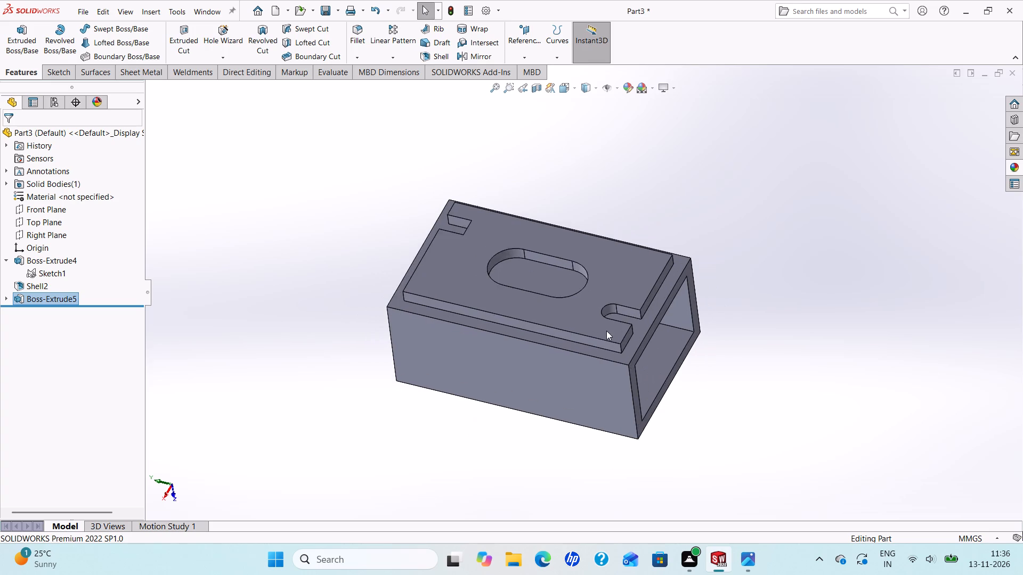
pyautogui.scroll(-1, 606, 331)
pyautogui.scroll(3, 524, 321)
pyautogui.scroll(-4, 655, 291)
pyautogui.scroll(1, 627, 290)
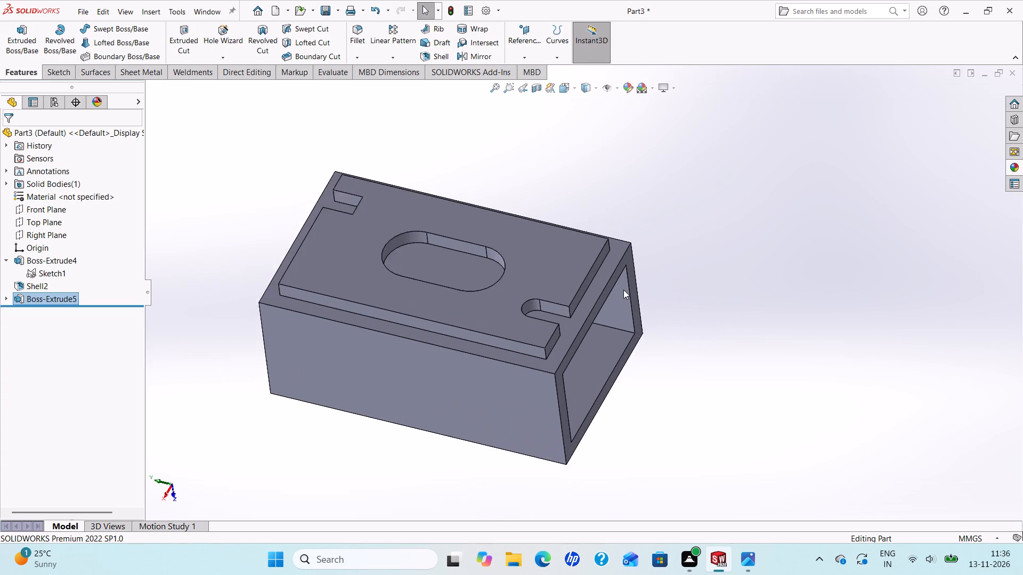
pyautogui.scroll(2, 623, 290)
pyautogui.scroll(-1, 621, 290)
pyautogui.scroll(2, 558, 288)
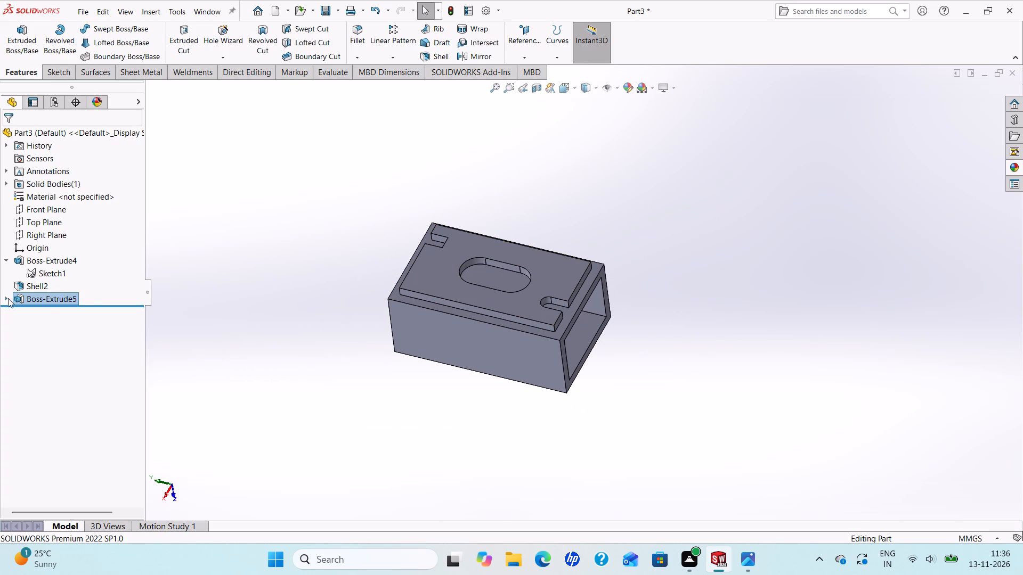
pyautogui.rightClick(46, 302)
pyautogui.click(51, 272)
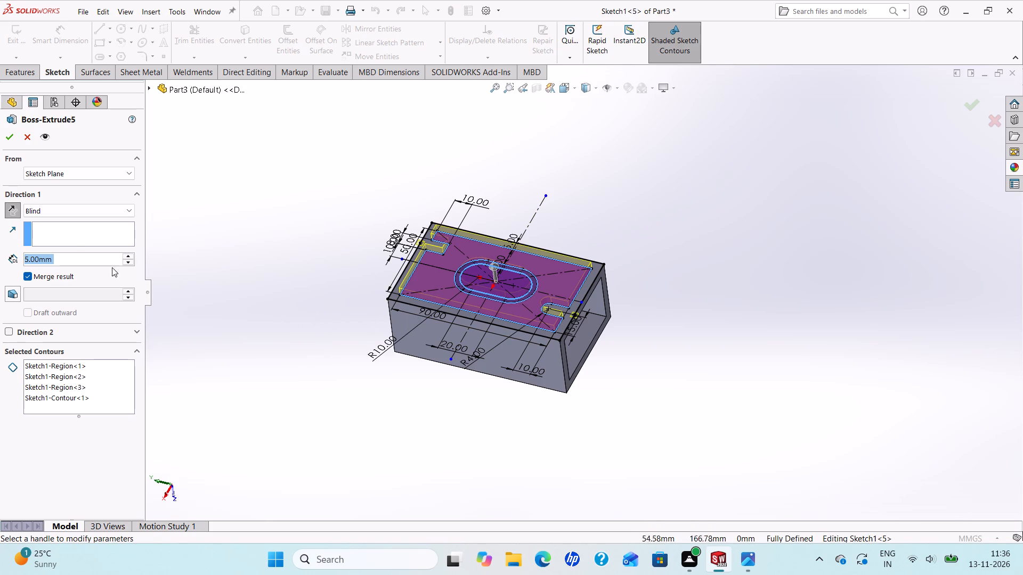
pyautogui.click(9, 138)
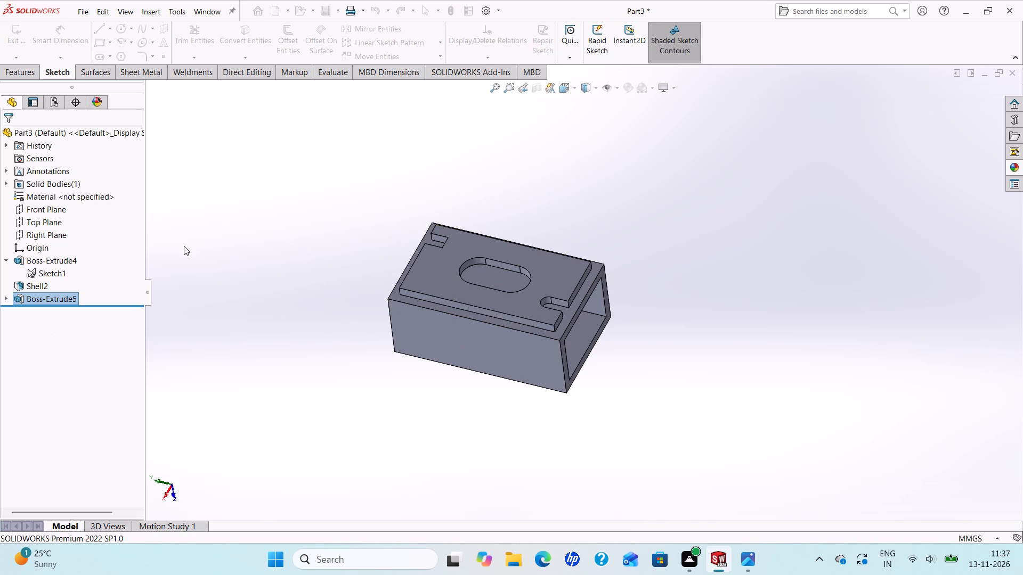
pyautogui.scroll(-1, 269, 308)
pyautogui.scroll(3, 270, 303)
pyautogui.scroll(-2, 638, 323)
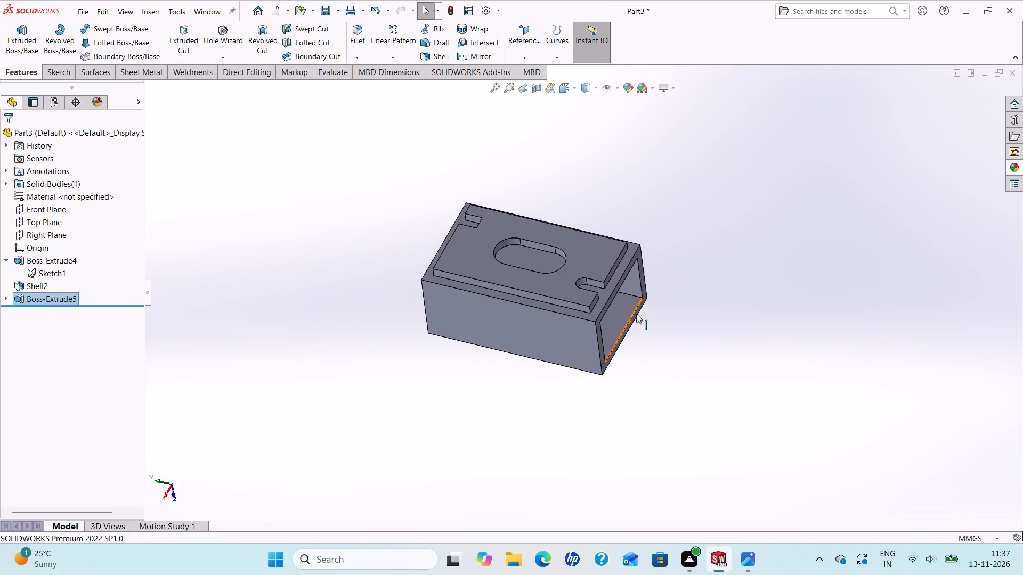
pyautogui.scroll(2, 625, 307)
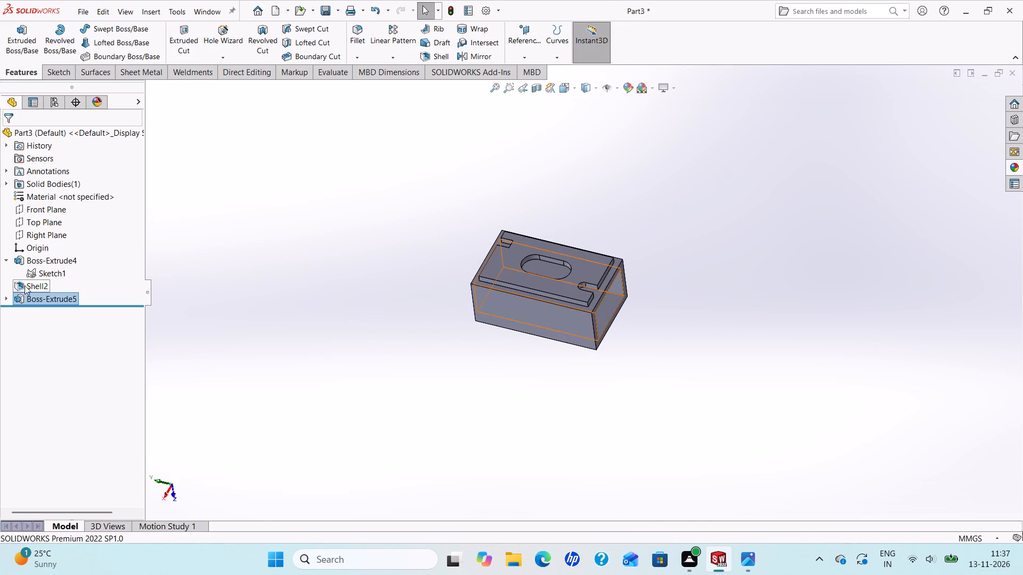
# Set up a 5 mm extrusion of Sketch1's notched region around the slot, starting at a 45 mm offset from the sketch plane.
pyautogui.click(54, 274)
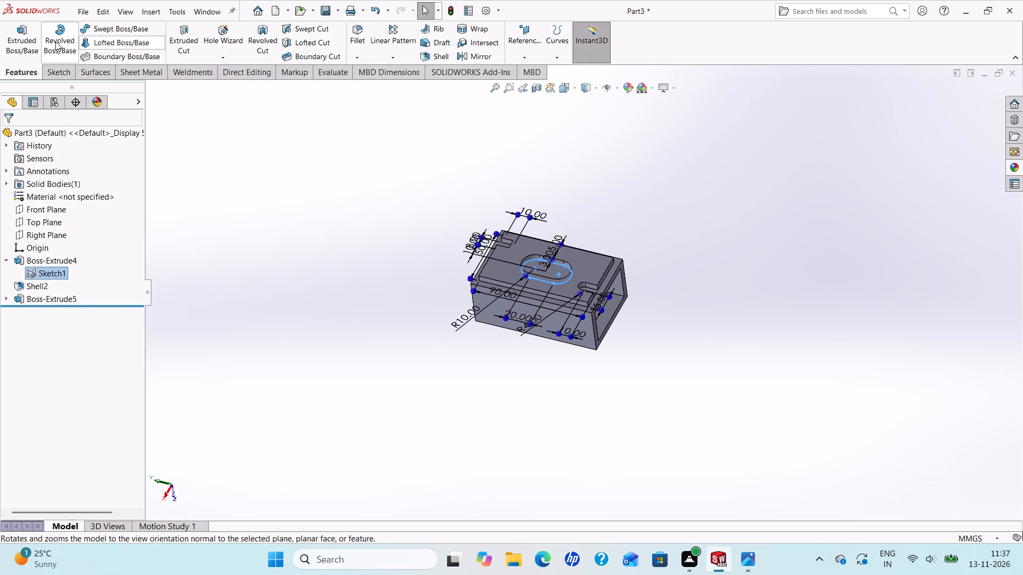
pyautogui.click(23, 41)
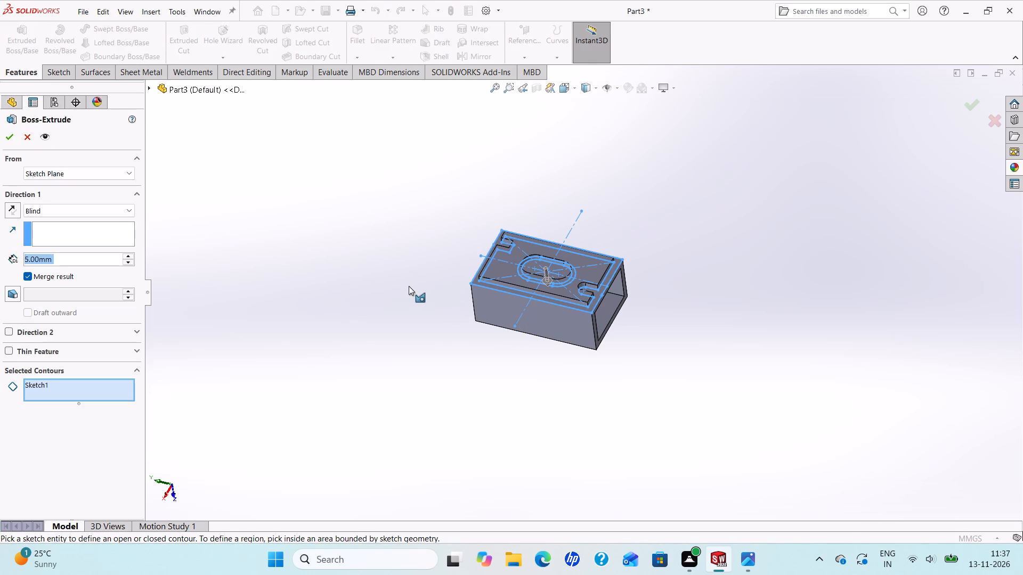
pyautogui.moveTo(409, 286); pyautogui.dragTo(536, 261, button='middle')
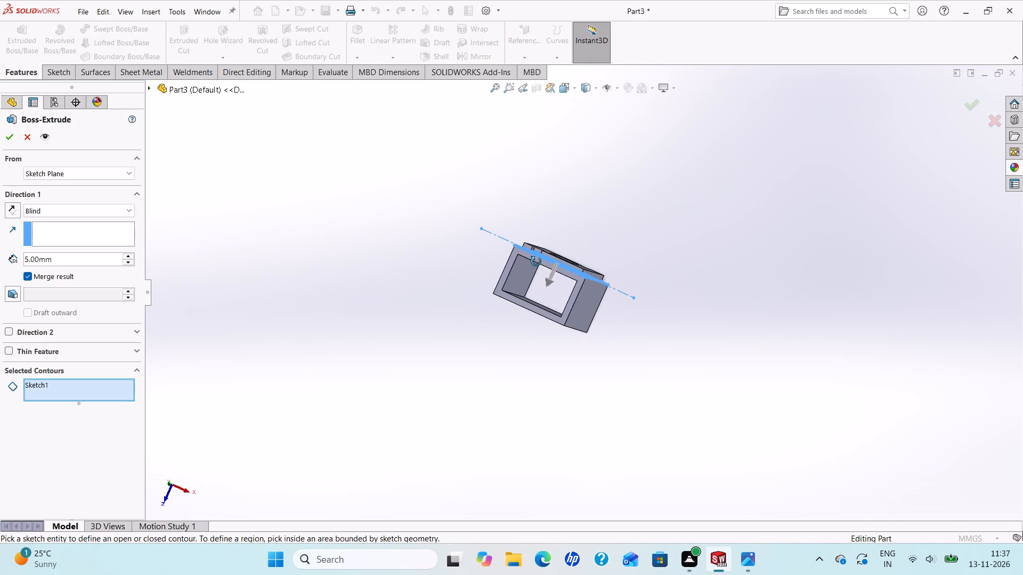
pyautogui.moveTo(536, 261); pyautogui.dragTo(569, 298, button='middle')
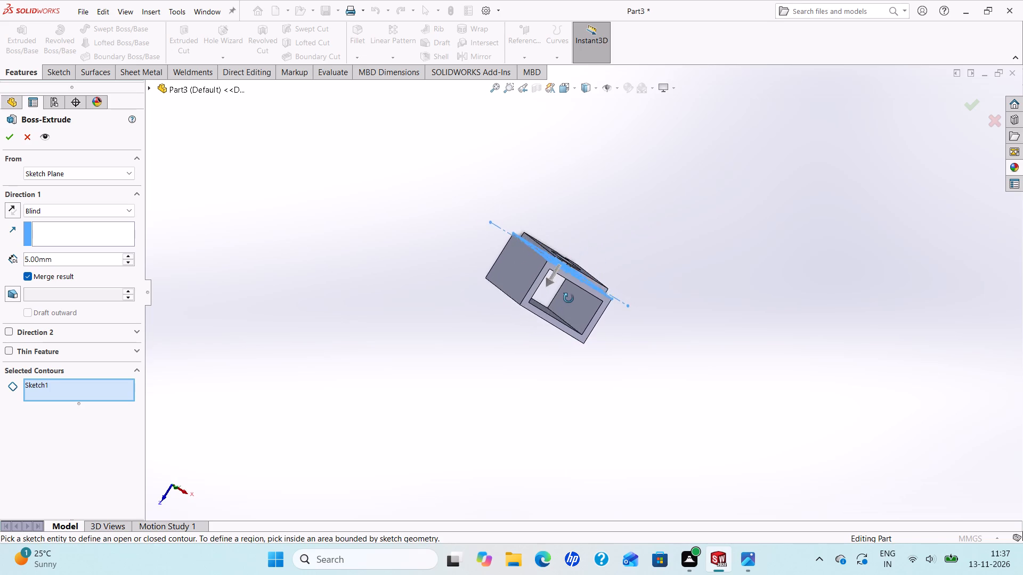
pyautogui.moveTo(569, 298); pyautogui.dragTo(449, 217, button='middle')
pyautogui.scroll(-1, 529, 260)
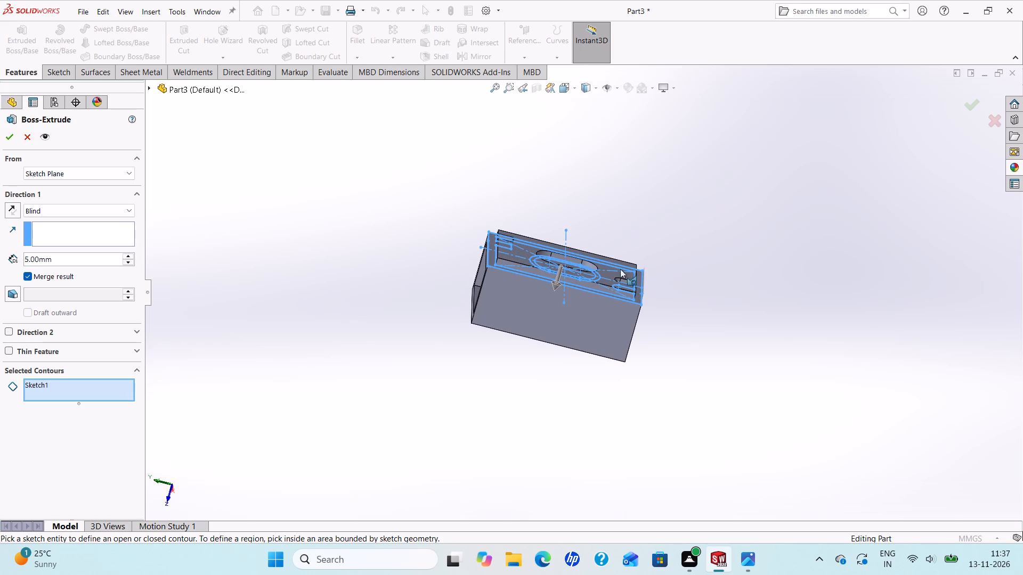
pyautogui.click(129, 169)
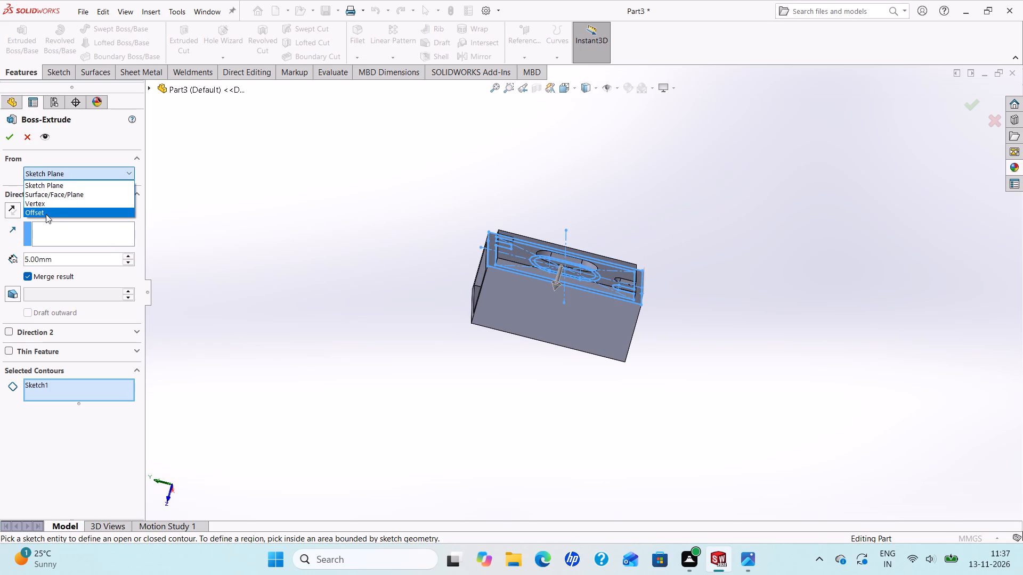
pyautogui.click(46, 214)
pyautogui.moveTo(76, 191); pyautogui.dragTo(0, 200)
pyautogui.write('45')
pyautogui.press('Return')
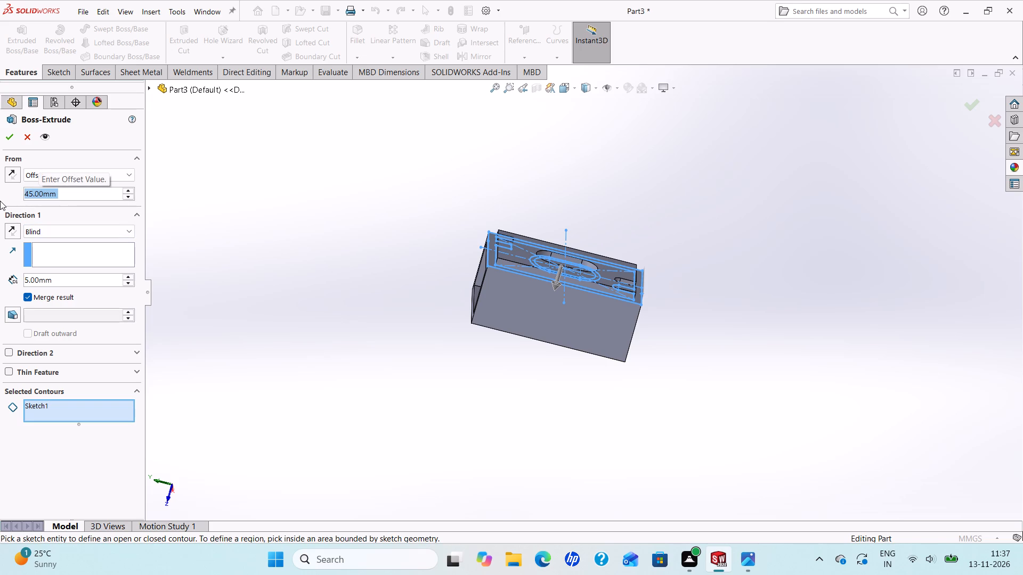
pyautogui.scroll(-5, 580, 251)
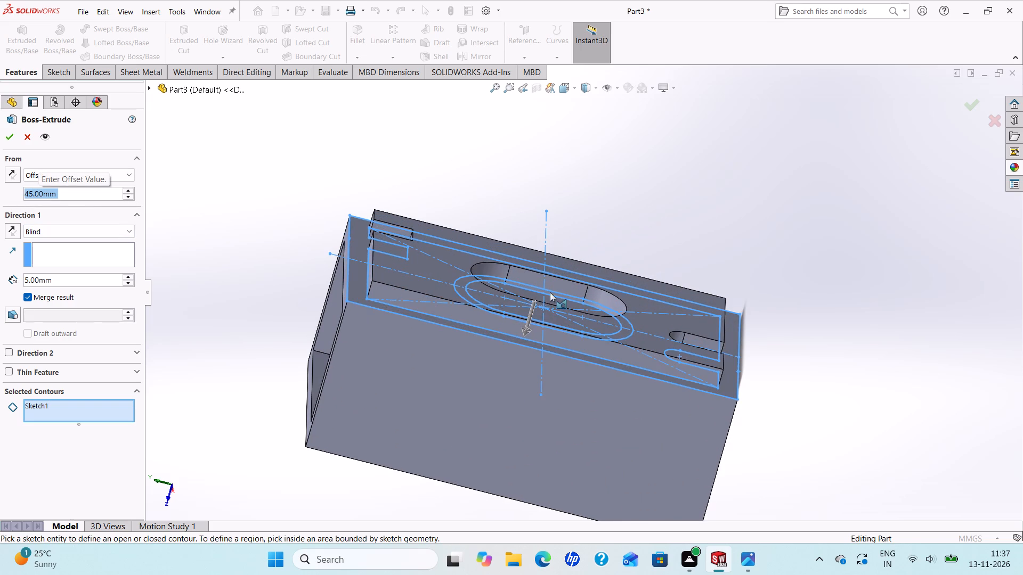
pyautogui.scroll(1, 407, 332)
pyautogui.moveTo(558, 357); pyautogui.dragTo(551, 434, button='middle')
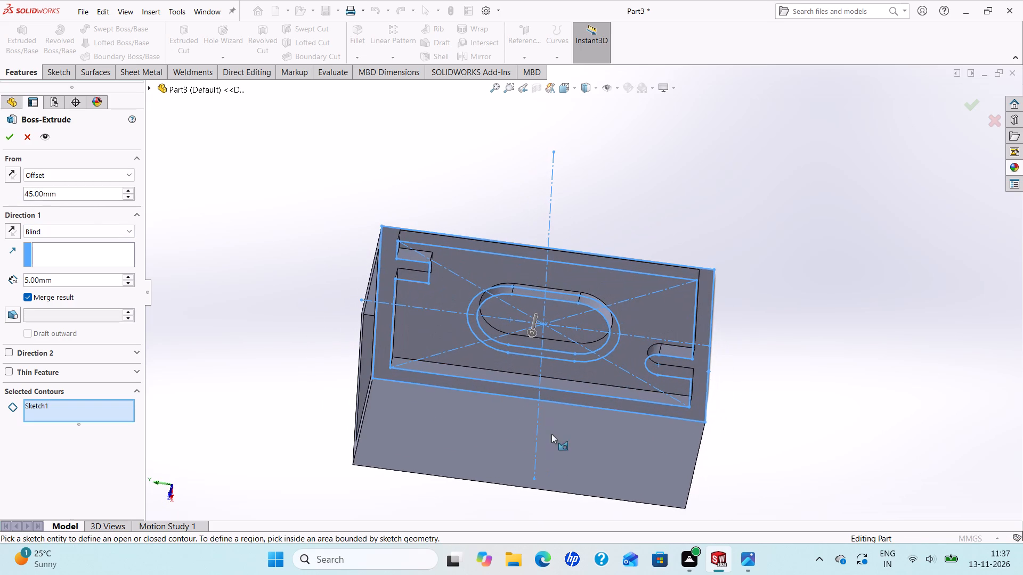
pyautogui.click(660, 313)
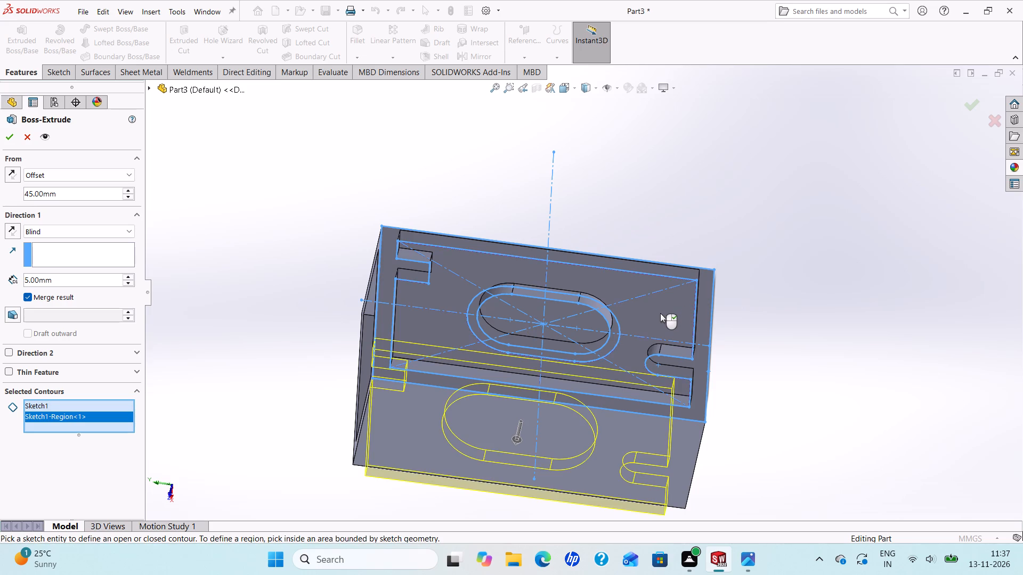
# Set the extrusion's start offset to 40 mm and create the notched layer on the block's opposite face.
pyautogui.scroll(3, 486, 411)
pyautogui.moveTo(521, 416); pyautogui.dragTo(523, 297, button='middle')
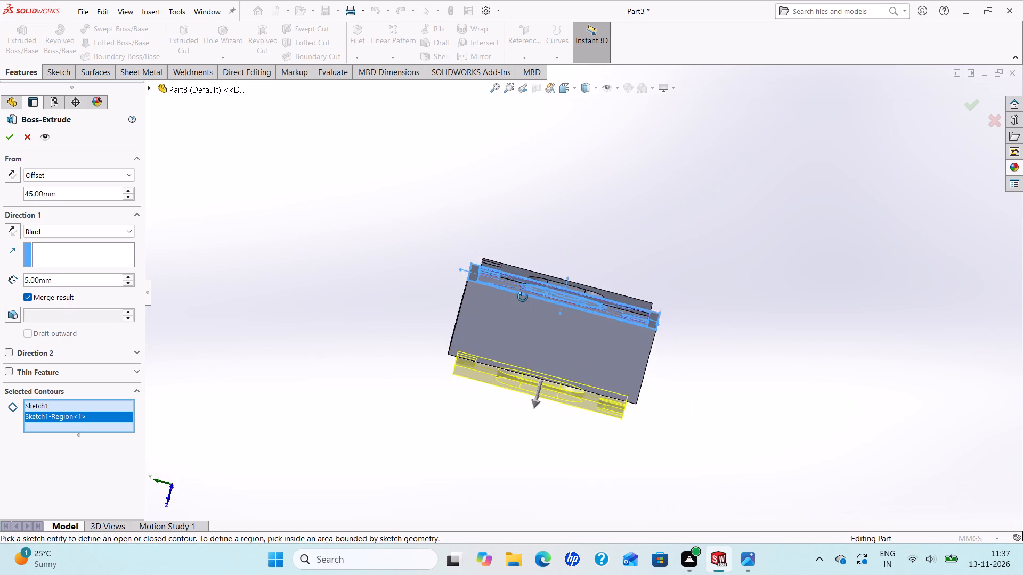
pyautogui.moveTo(523, 297); pyautogui.dragTo(534, 268, button='middle')
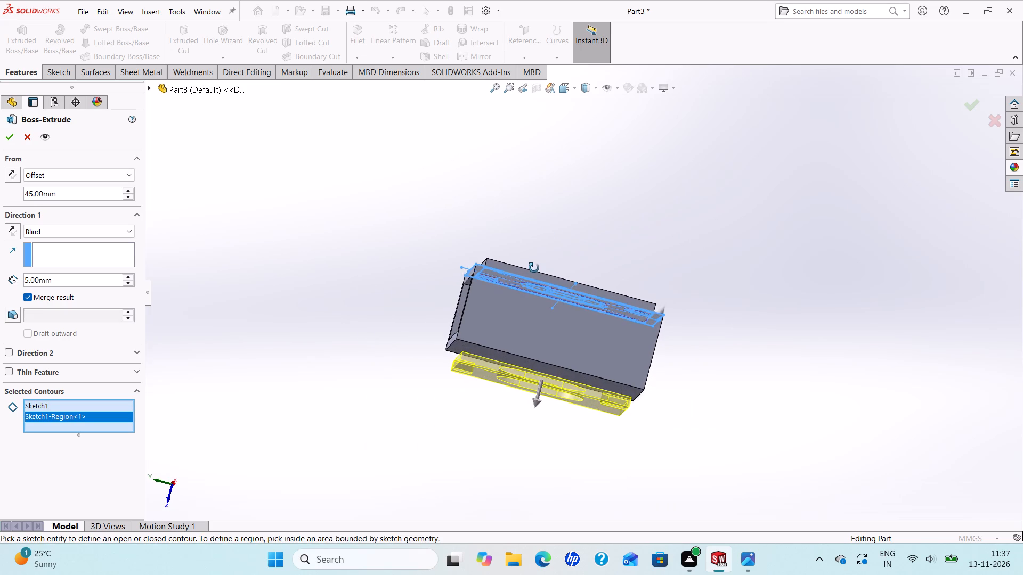
pyautogui.moveTo(534, 268); pyautogui.dragTo(534, 287, button='middle')
pyautogui.scroll(1, 533, 294)
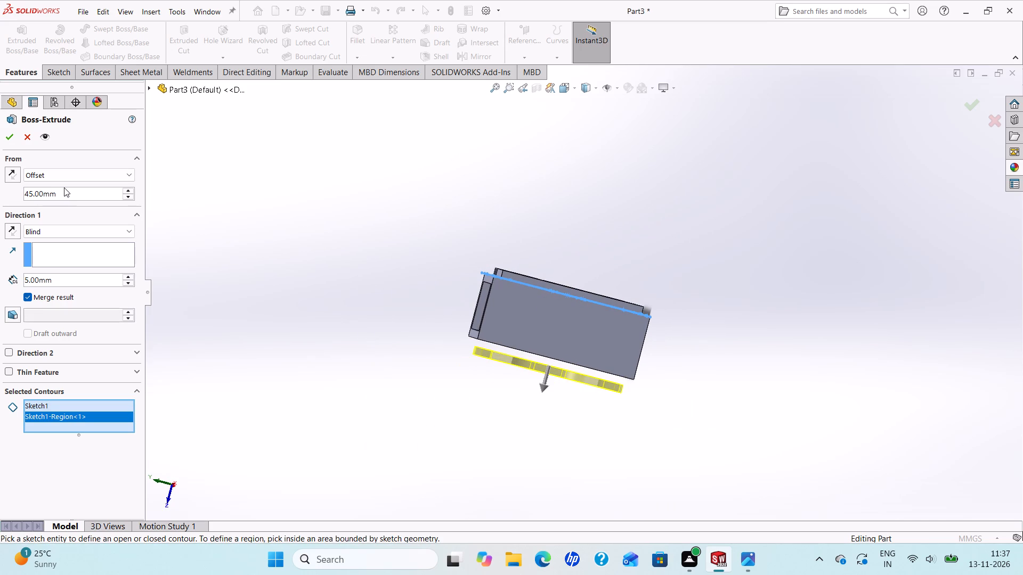
pyautogui.moveTo(67, 194); pyautogui.dragTo(0, 215)
pyautogui.write('40')
pyautogui.press('Return')
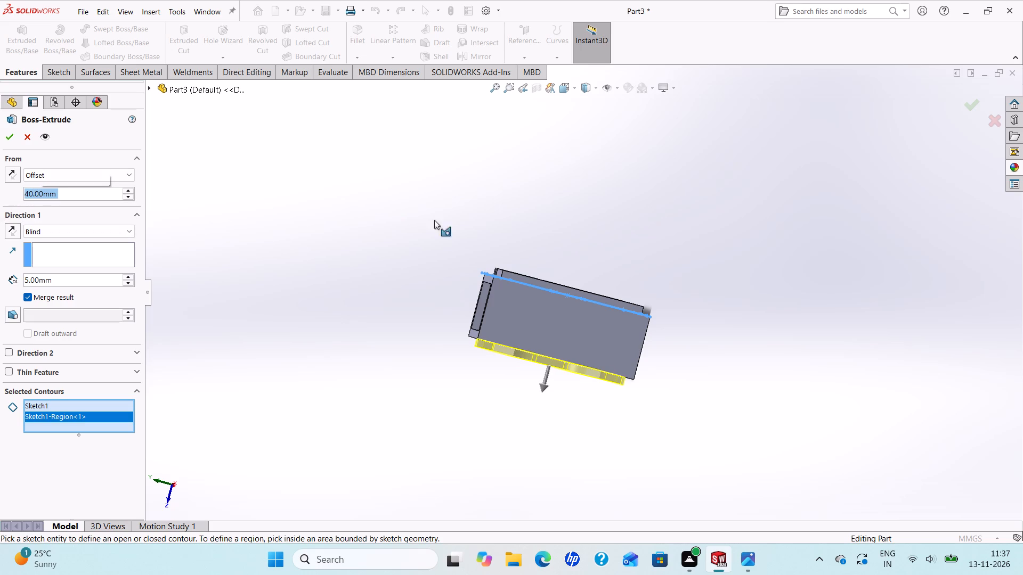
pyautogui.click(7, 139)
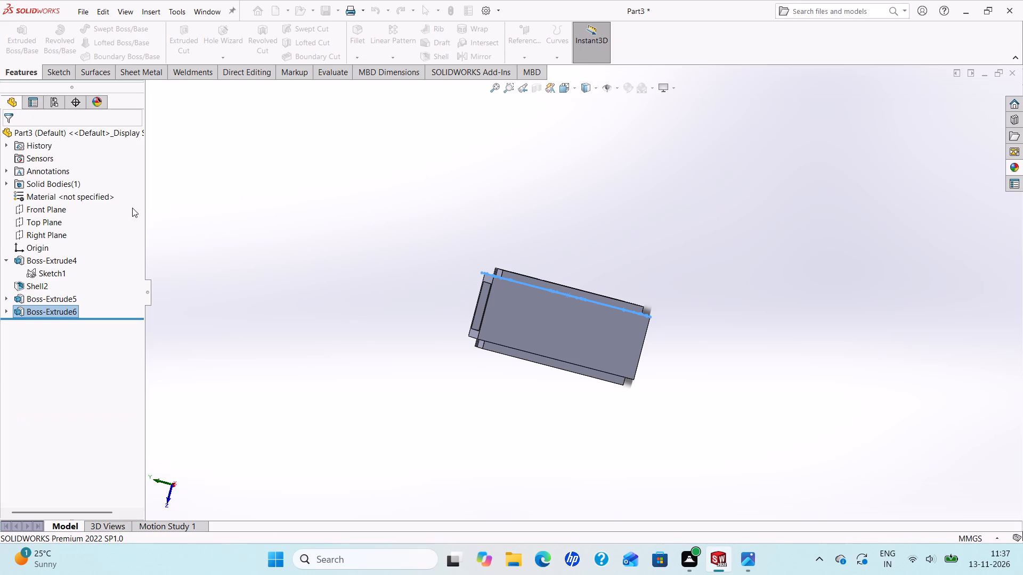
# Examine the notched, slotted layers on both opposite faces of the block from several angles.
pyautogui.scroll(1, 418, 326)
pyautogui.moveTo(418, 326); pyautogui.dragTo(434, 301, button='middle')
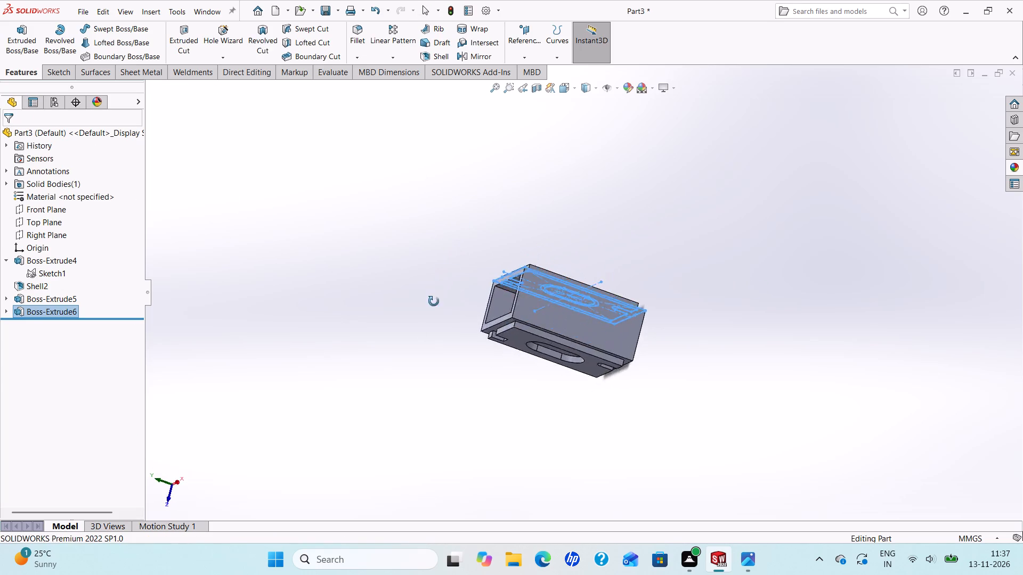
pyautogui.moveTo(434, 301); pyautogui.dragTo(404, 396, button='middle')
pyautogui.press('Escape')
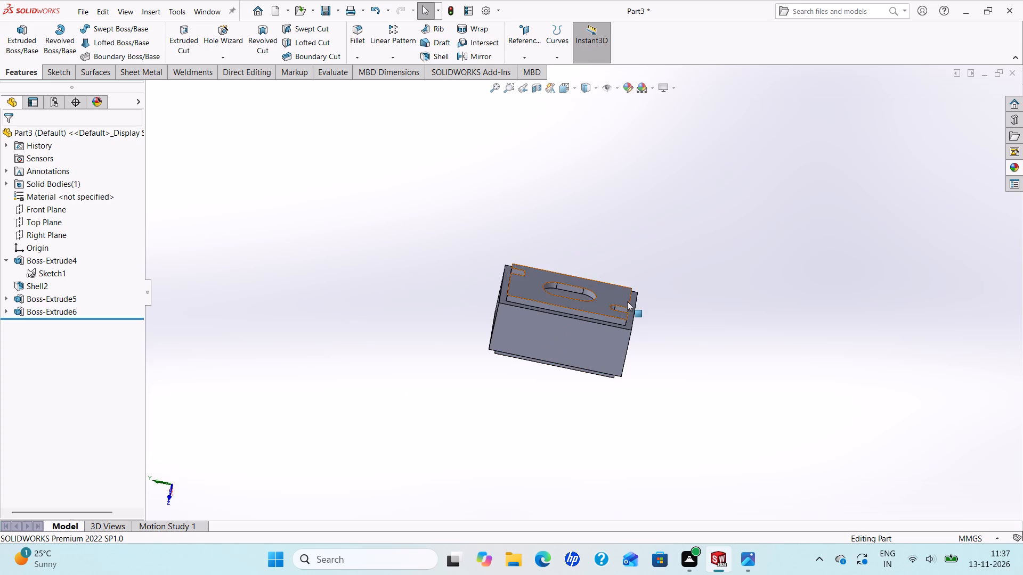
pyautogui.scroll(-2, 628, 301)
pyautogui.moveTo(575, 347); pyautogui.dragTo(571, 268, button='middle')
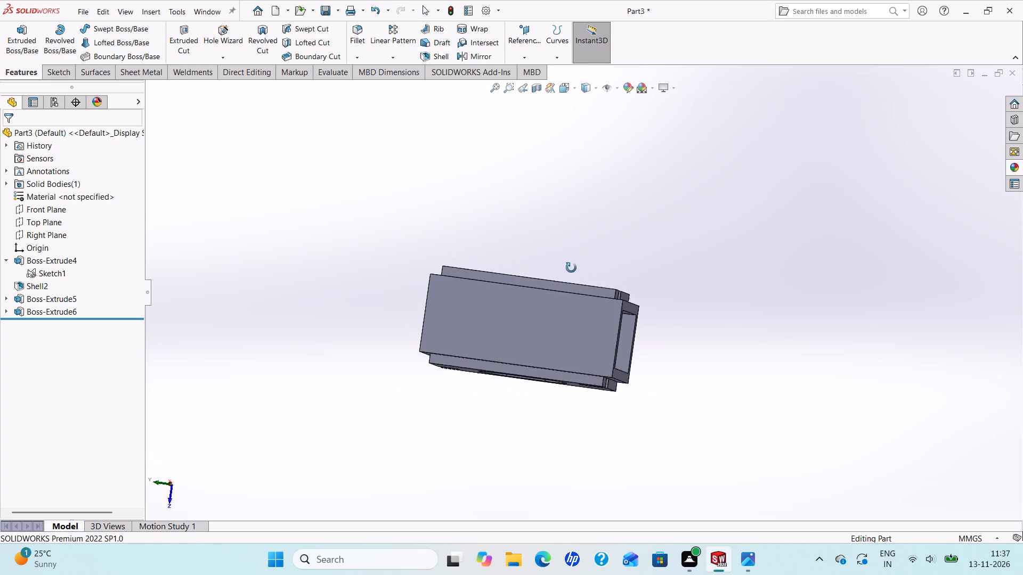
pyautogui.moveTo(571, 268); pyautogui.dragTo(562, 340, button='middle')
pyautogui.scroll(2, 562, 347)
pyautogui.scroll(-2, 662, 320)
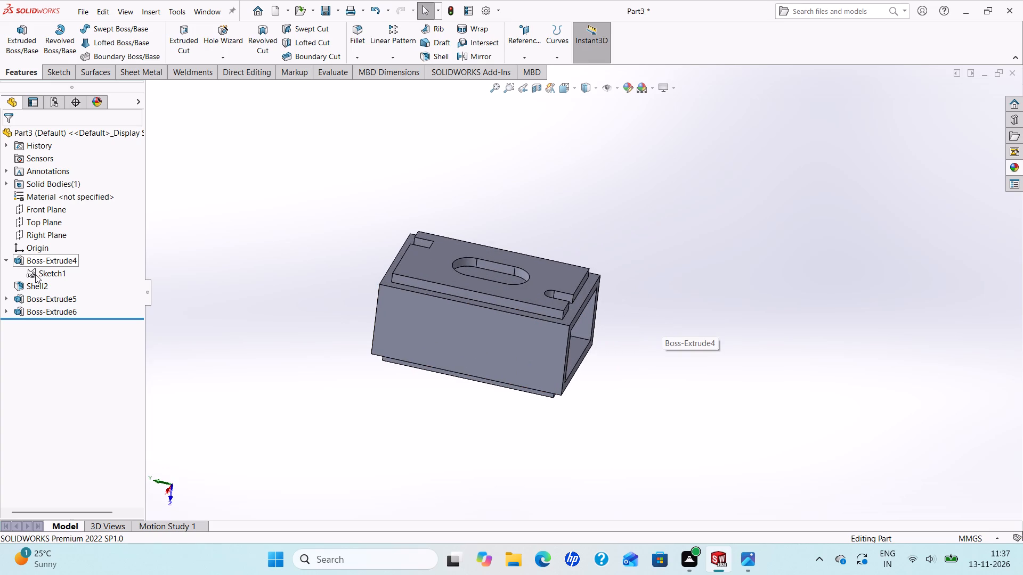
# Extrude only Sketch1's slot ring region 7 mm from the sketch plane, reversed outward through the top layer.
pyautogui.click(54, 276)
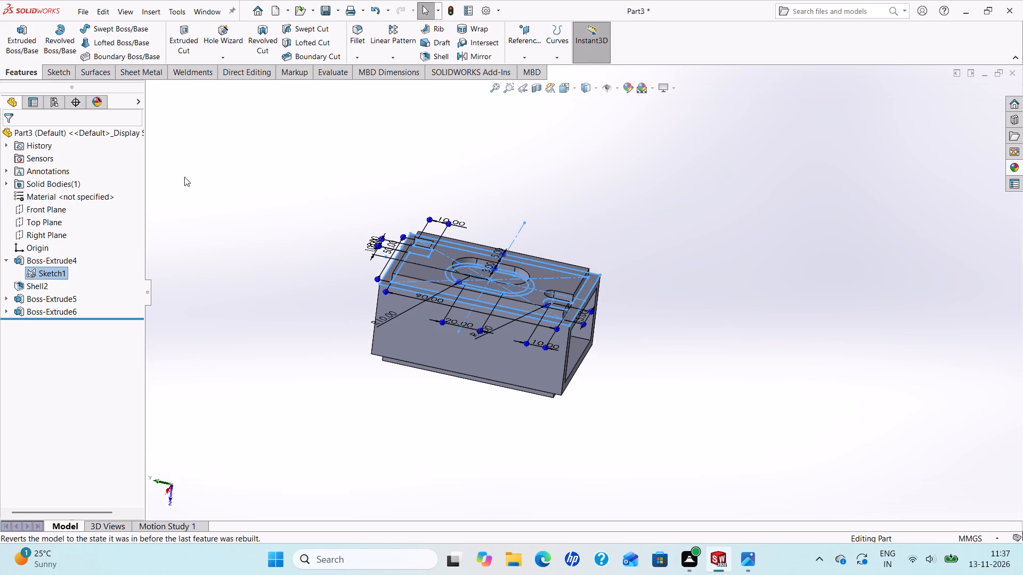
pyautogui.click(11, 39)
pyautogui.scroll(-4, 472, 284)
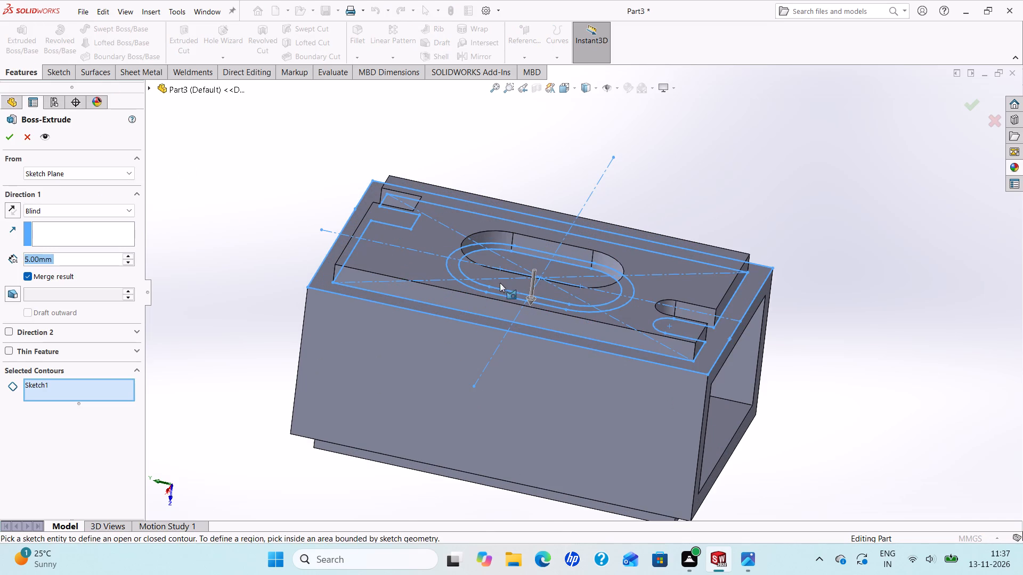
pyautogui.click(616, 303)
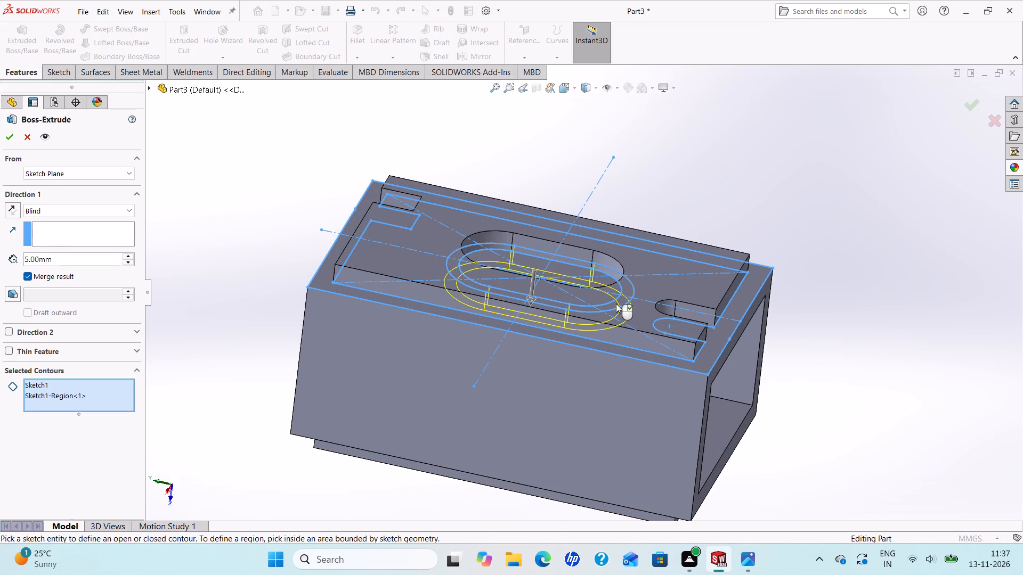
pyautogui.click(12, 209)
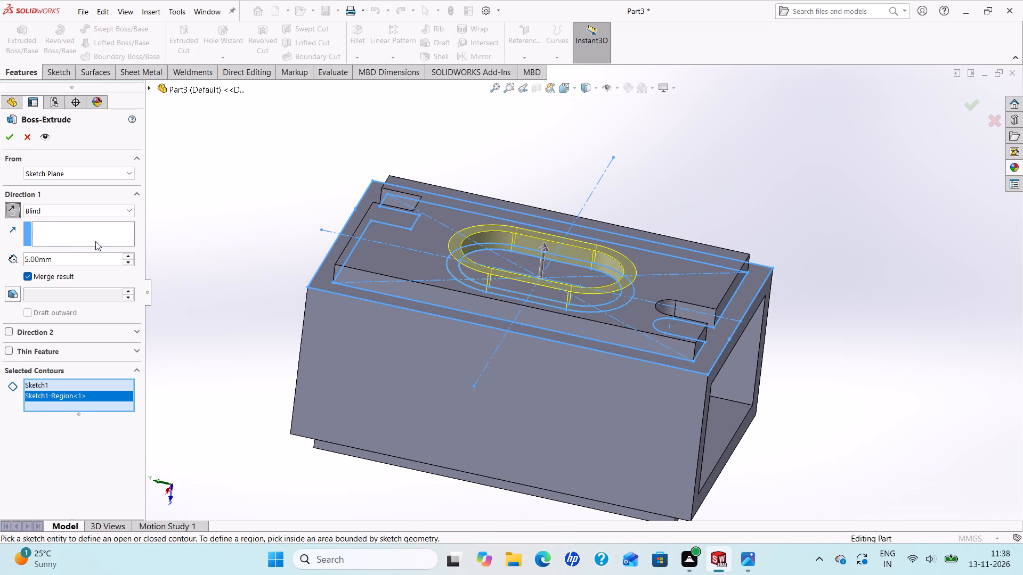
pyautogui.moveTo(53, 260); pyautogui.dragTo(0, 252)
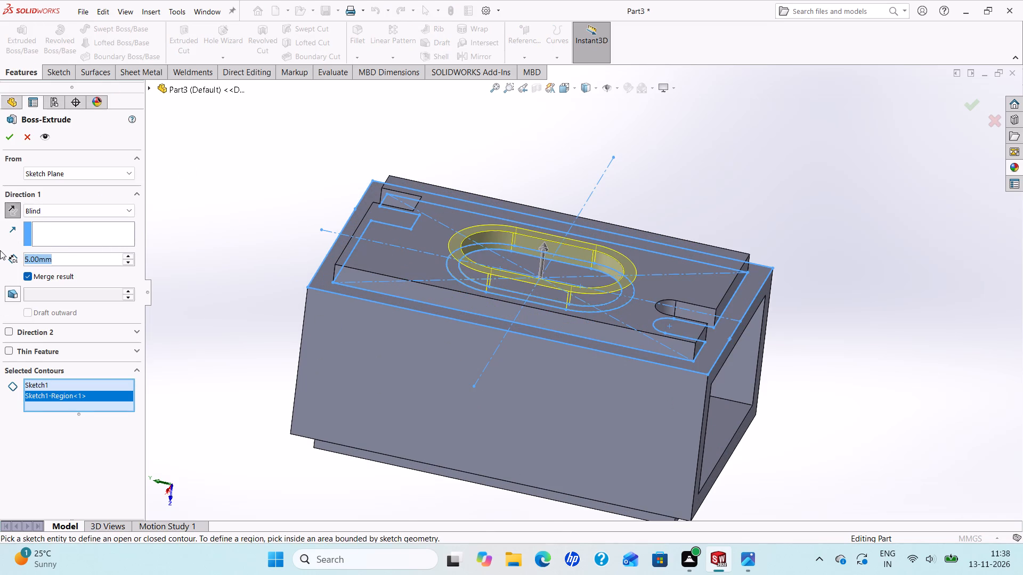
pyautogui.press('7')
pyautogui.press('Return')
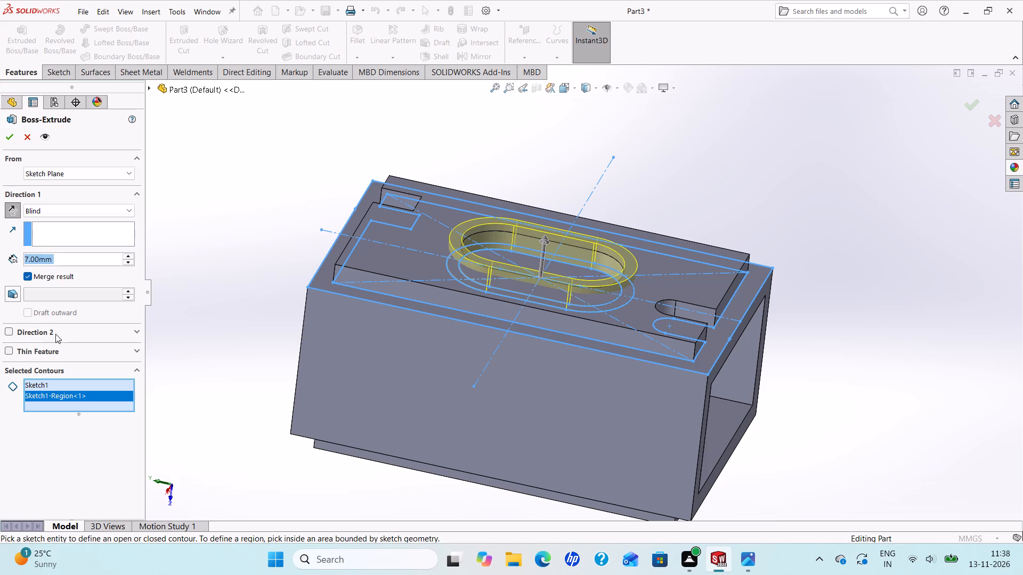
pyautogui.rightClick(29, 384)
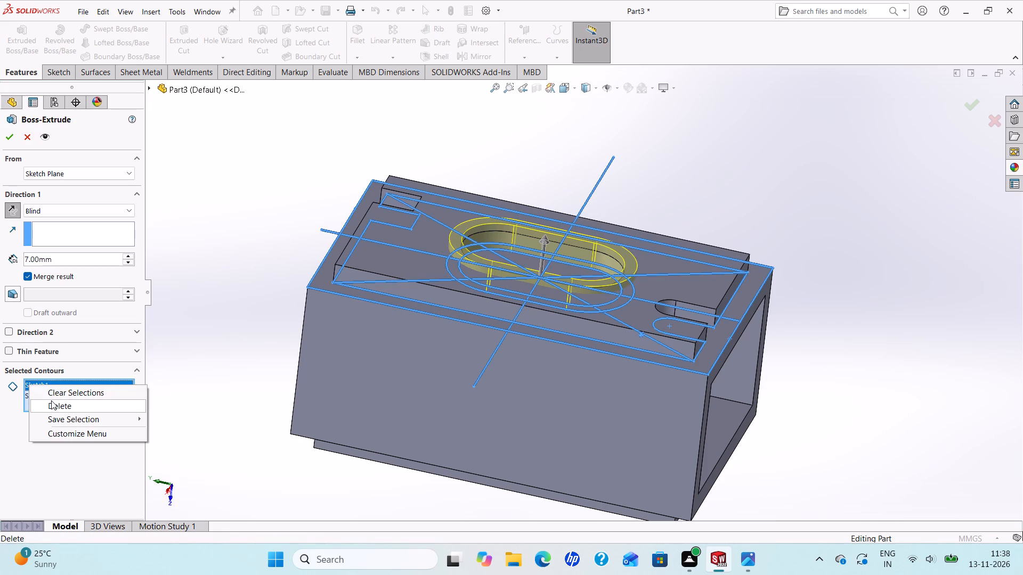
pyautogui.click(51, 400)
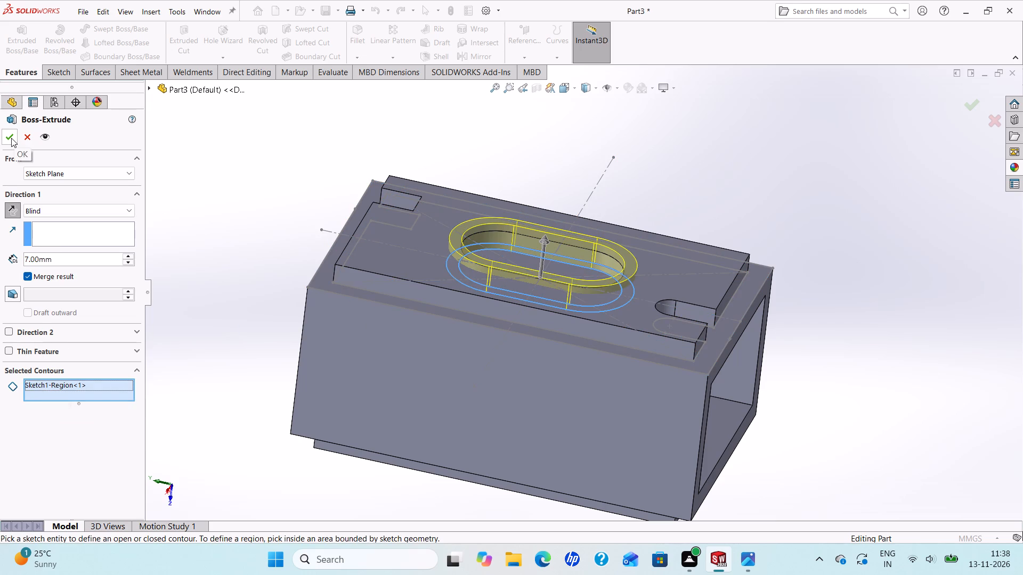
pyautogui.click(11, 138)
pyautogui.press('Escape')
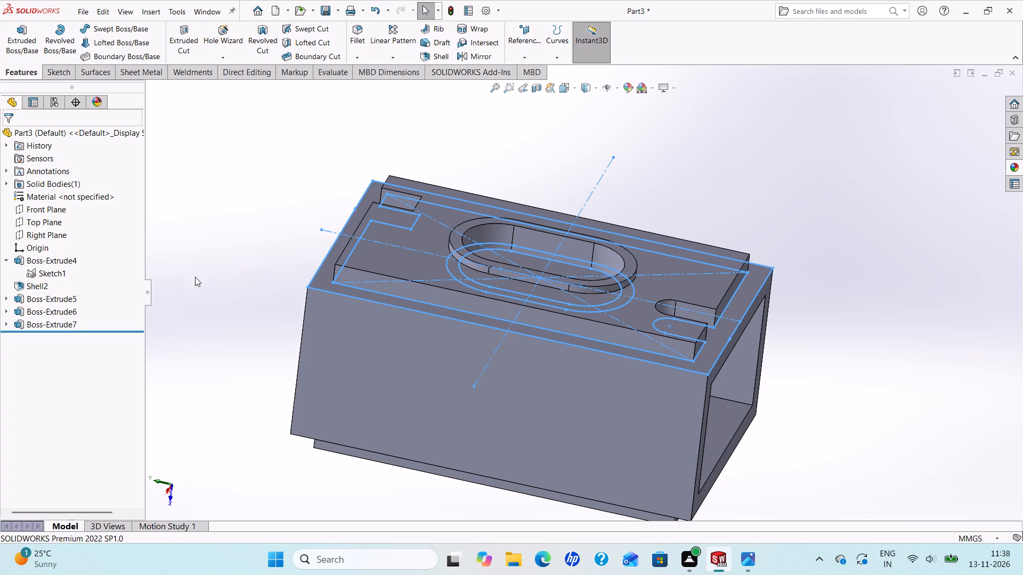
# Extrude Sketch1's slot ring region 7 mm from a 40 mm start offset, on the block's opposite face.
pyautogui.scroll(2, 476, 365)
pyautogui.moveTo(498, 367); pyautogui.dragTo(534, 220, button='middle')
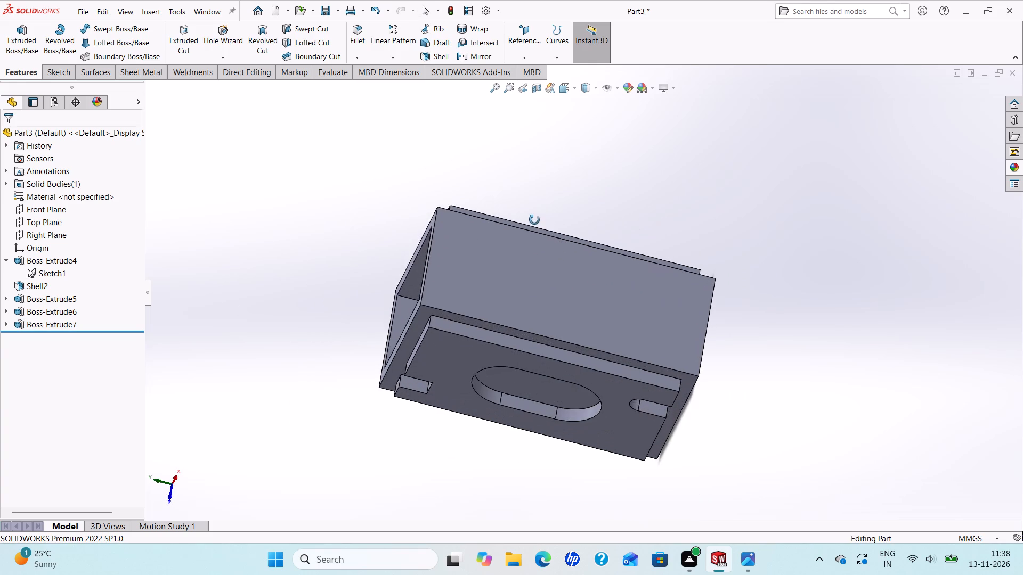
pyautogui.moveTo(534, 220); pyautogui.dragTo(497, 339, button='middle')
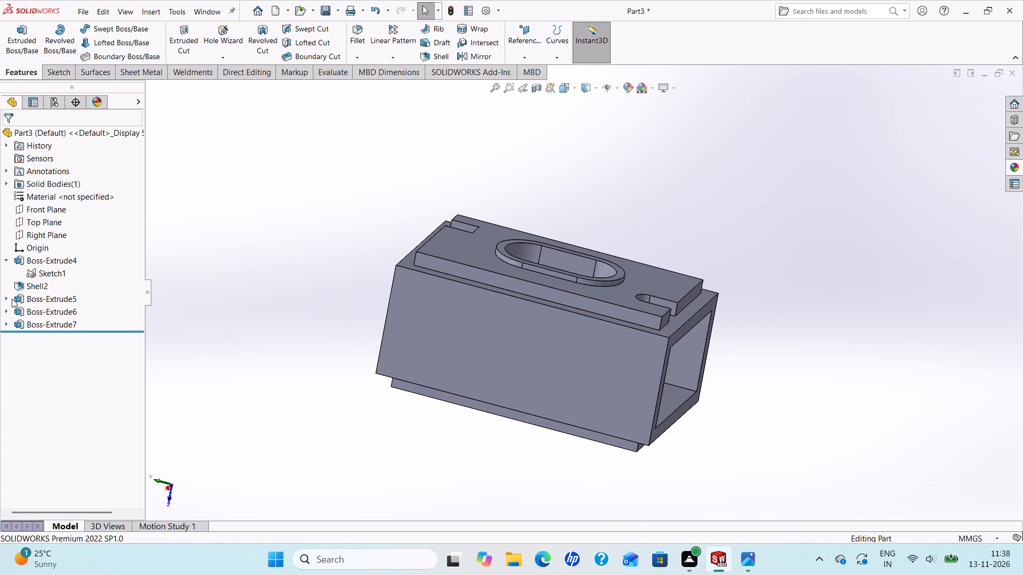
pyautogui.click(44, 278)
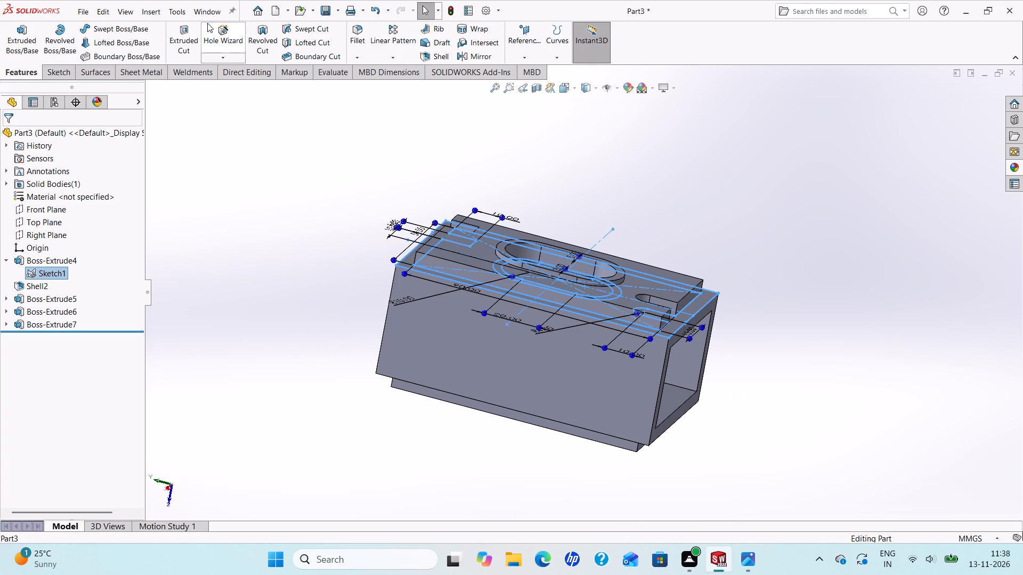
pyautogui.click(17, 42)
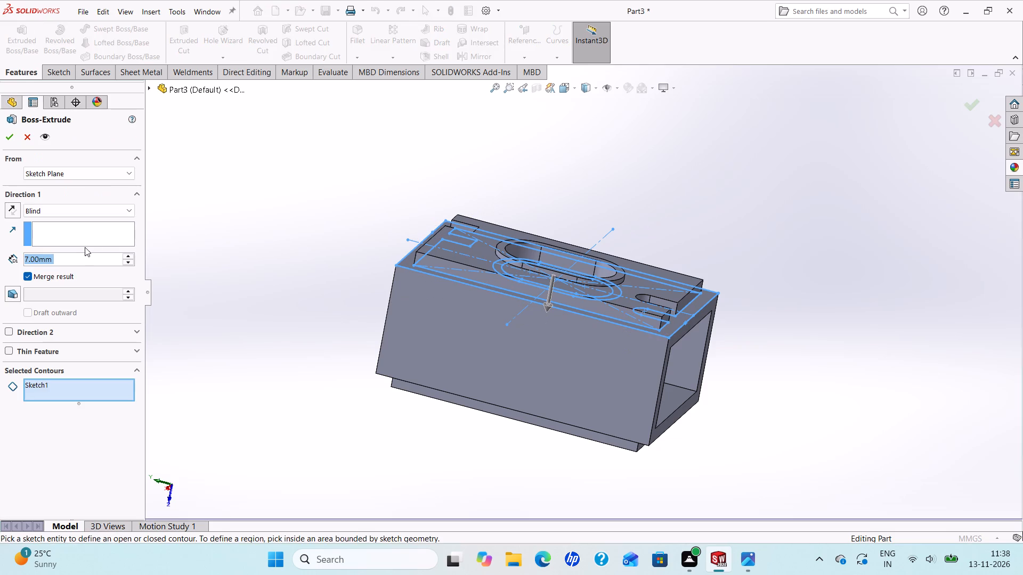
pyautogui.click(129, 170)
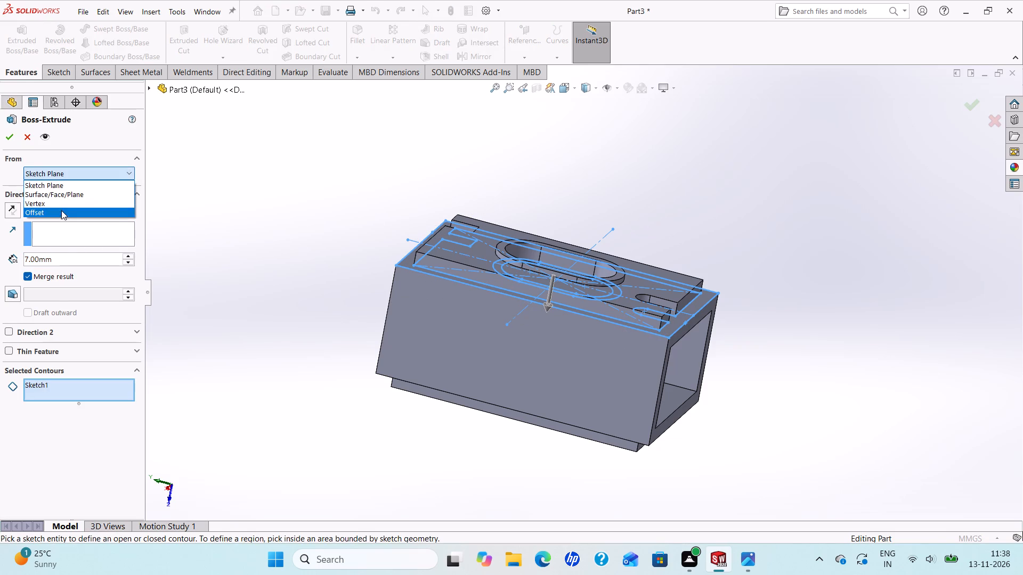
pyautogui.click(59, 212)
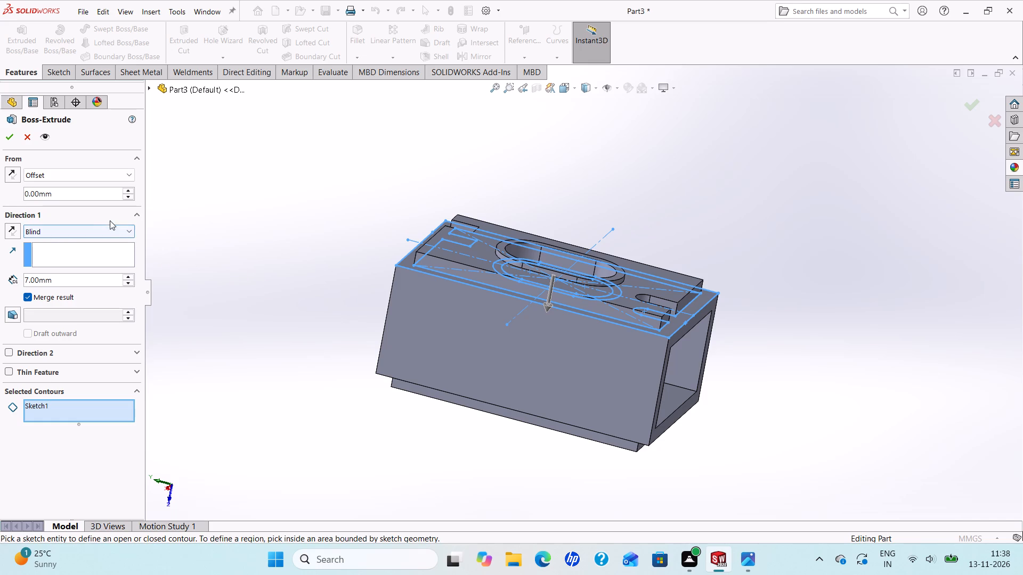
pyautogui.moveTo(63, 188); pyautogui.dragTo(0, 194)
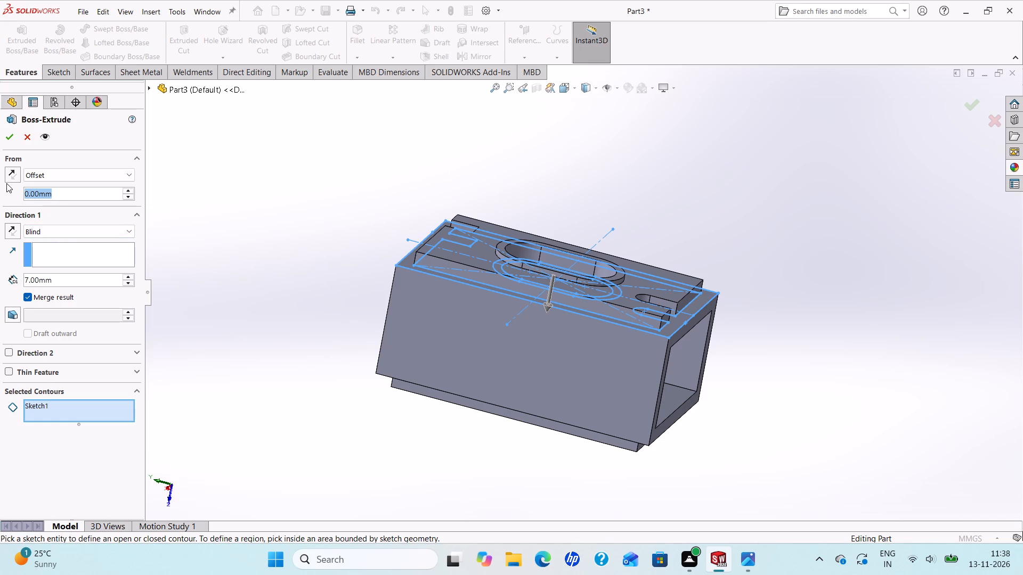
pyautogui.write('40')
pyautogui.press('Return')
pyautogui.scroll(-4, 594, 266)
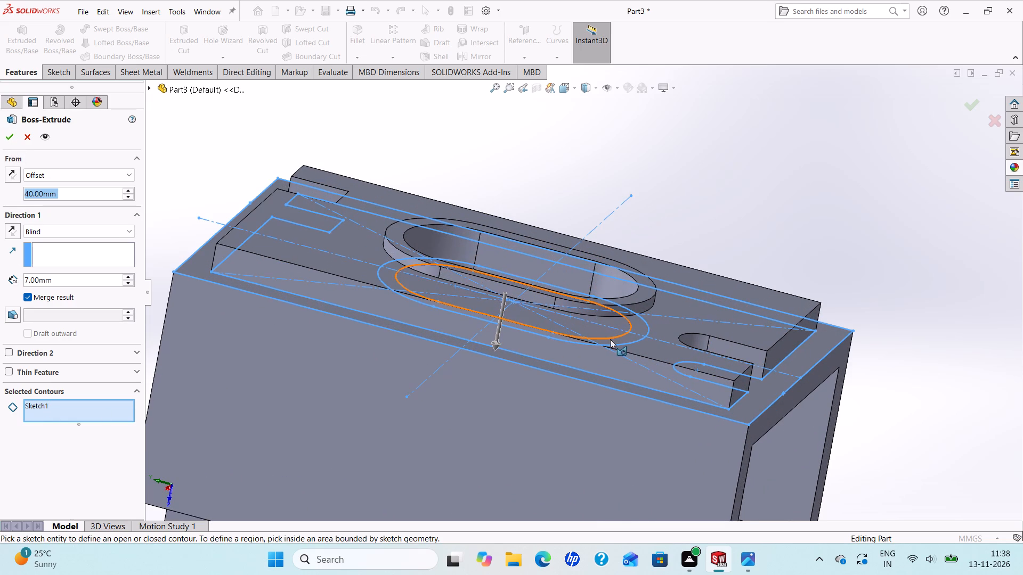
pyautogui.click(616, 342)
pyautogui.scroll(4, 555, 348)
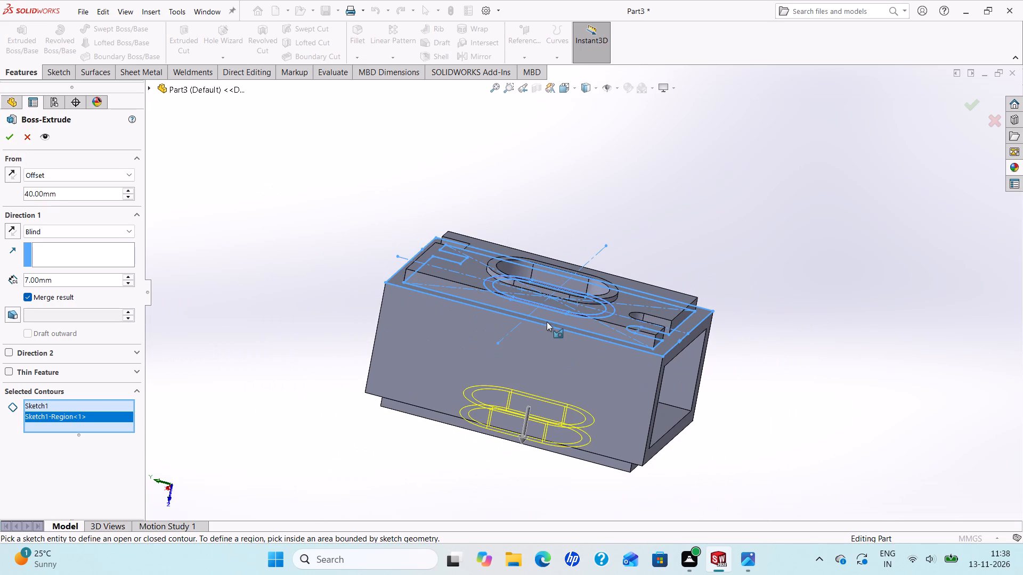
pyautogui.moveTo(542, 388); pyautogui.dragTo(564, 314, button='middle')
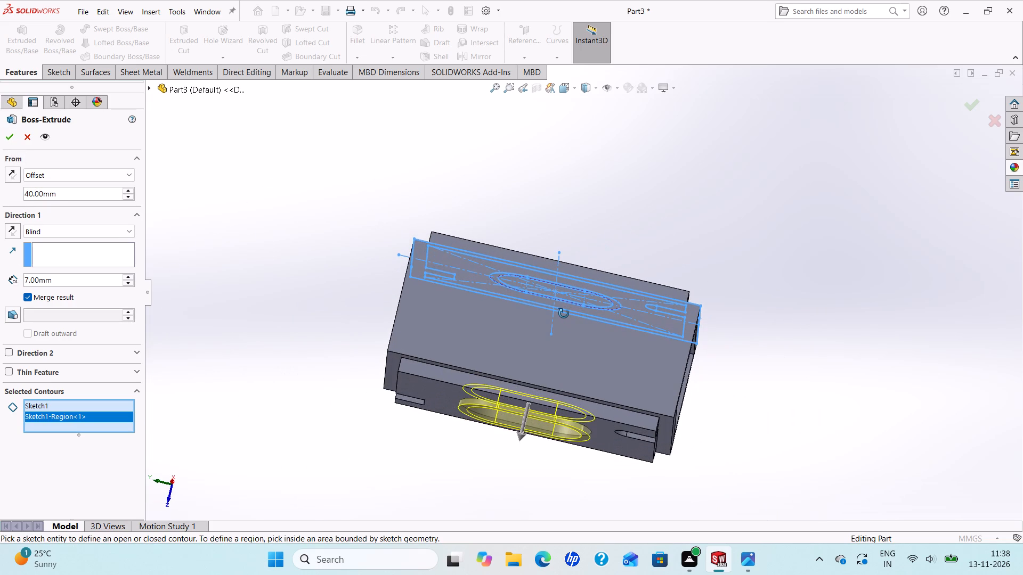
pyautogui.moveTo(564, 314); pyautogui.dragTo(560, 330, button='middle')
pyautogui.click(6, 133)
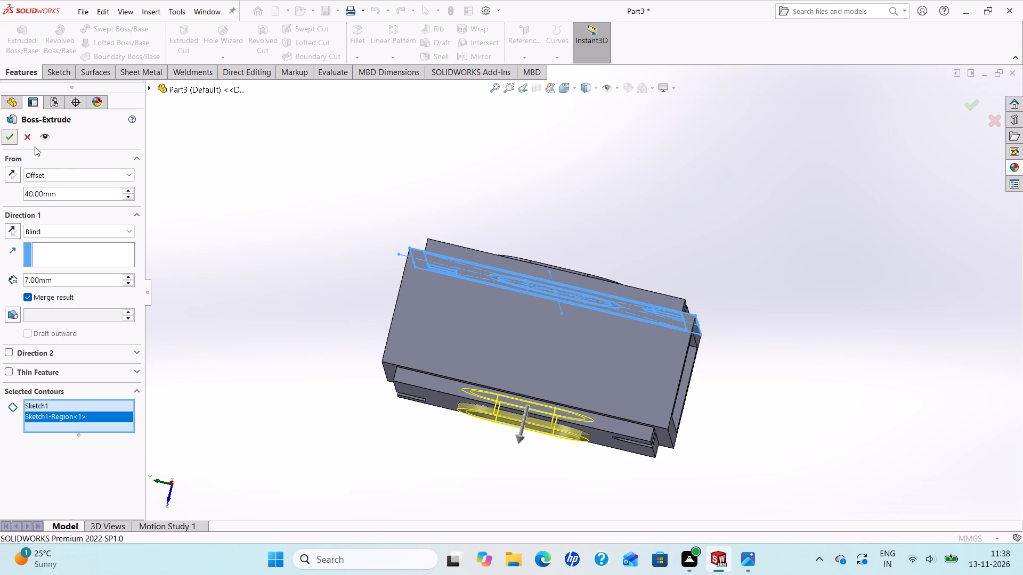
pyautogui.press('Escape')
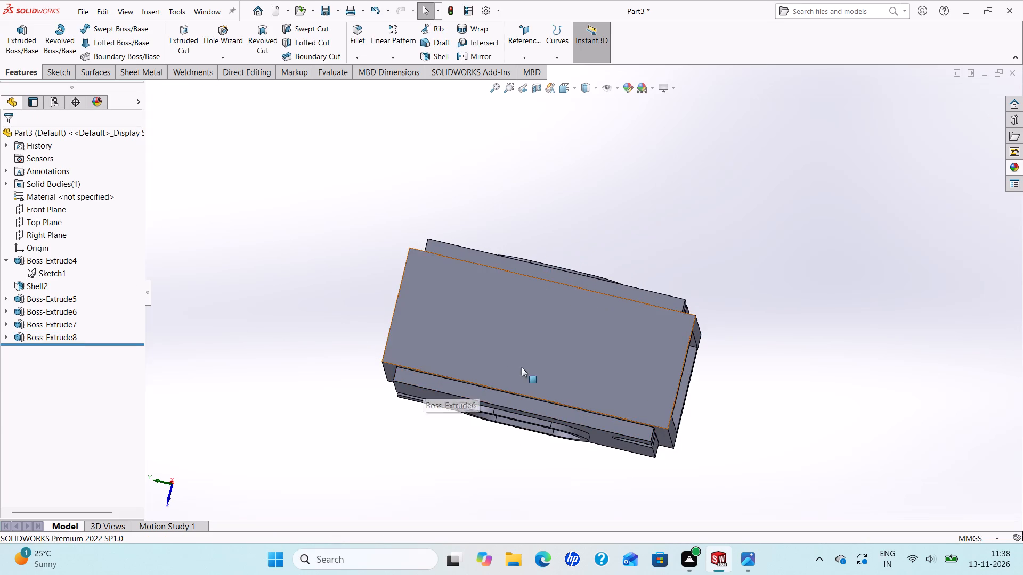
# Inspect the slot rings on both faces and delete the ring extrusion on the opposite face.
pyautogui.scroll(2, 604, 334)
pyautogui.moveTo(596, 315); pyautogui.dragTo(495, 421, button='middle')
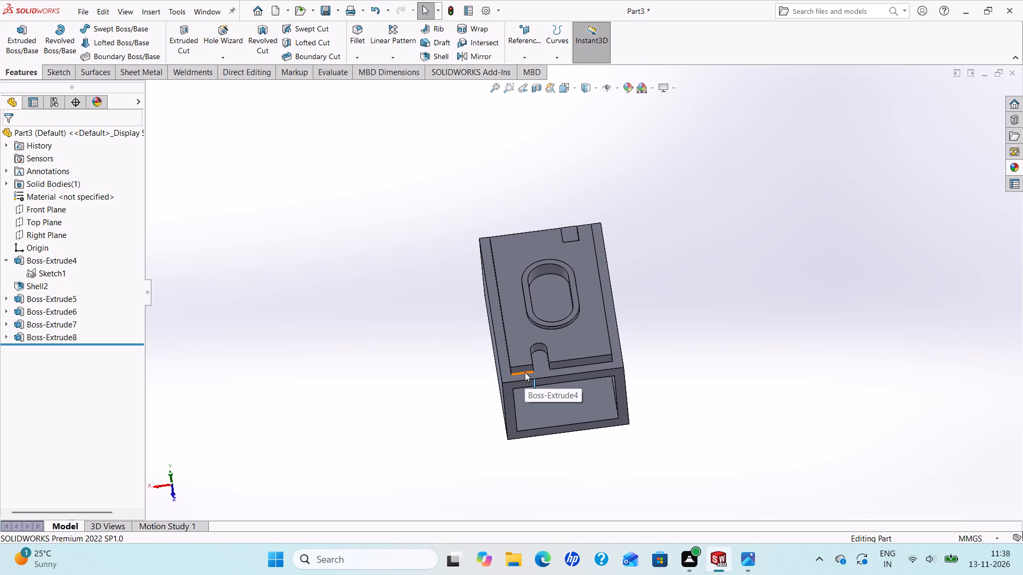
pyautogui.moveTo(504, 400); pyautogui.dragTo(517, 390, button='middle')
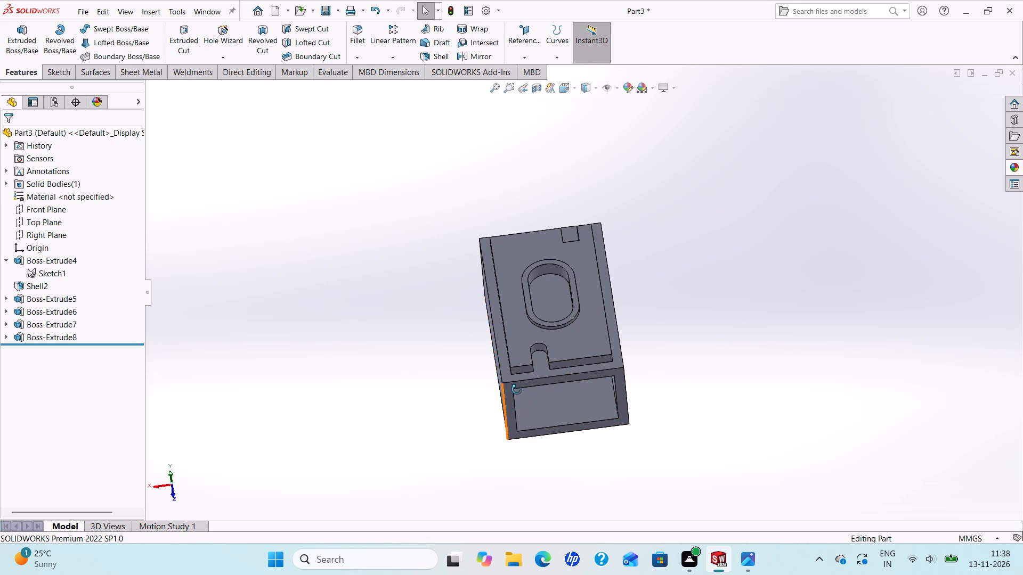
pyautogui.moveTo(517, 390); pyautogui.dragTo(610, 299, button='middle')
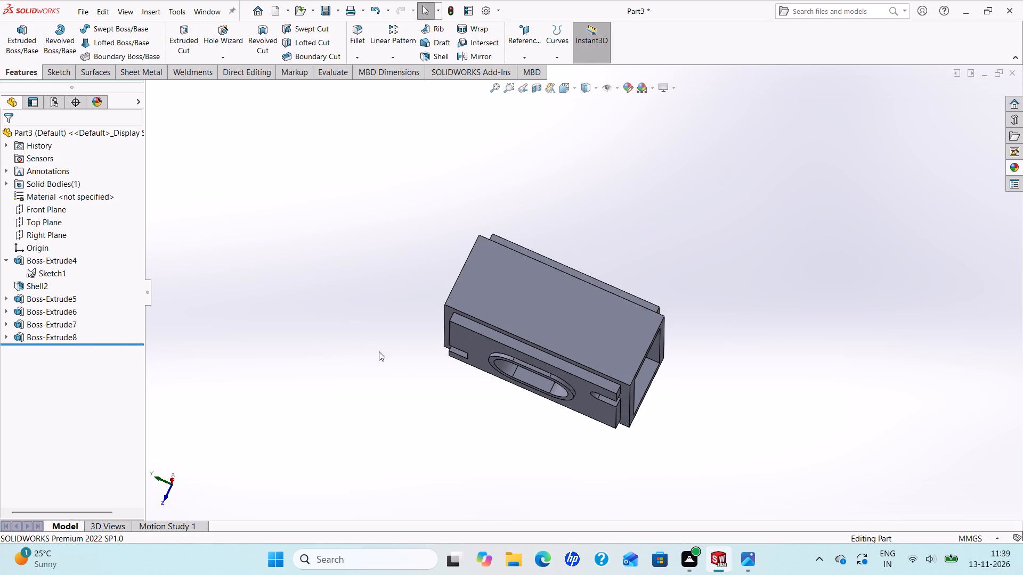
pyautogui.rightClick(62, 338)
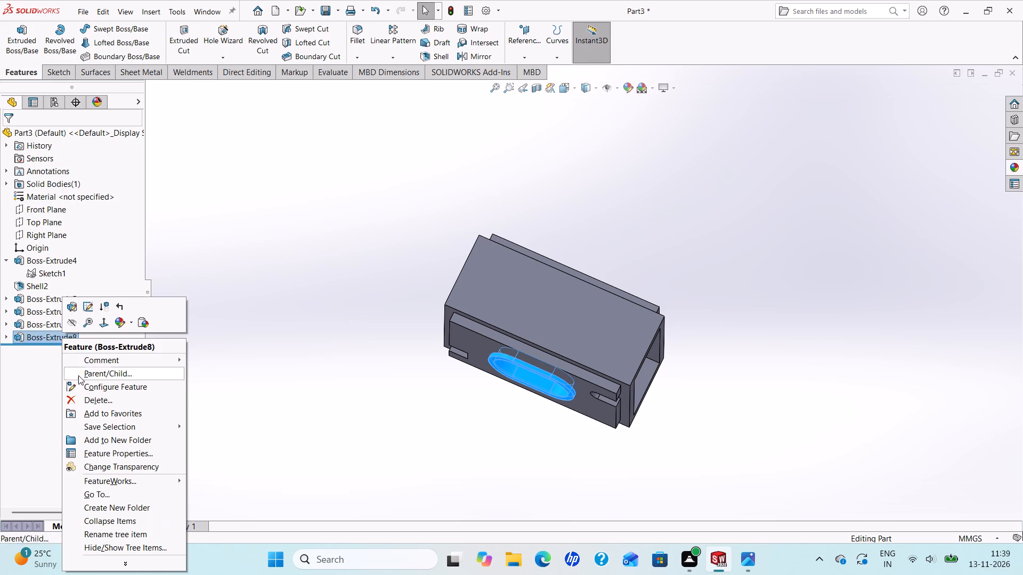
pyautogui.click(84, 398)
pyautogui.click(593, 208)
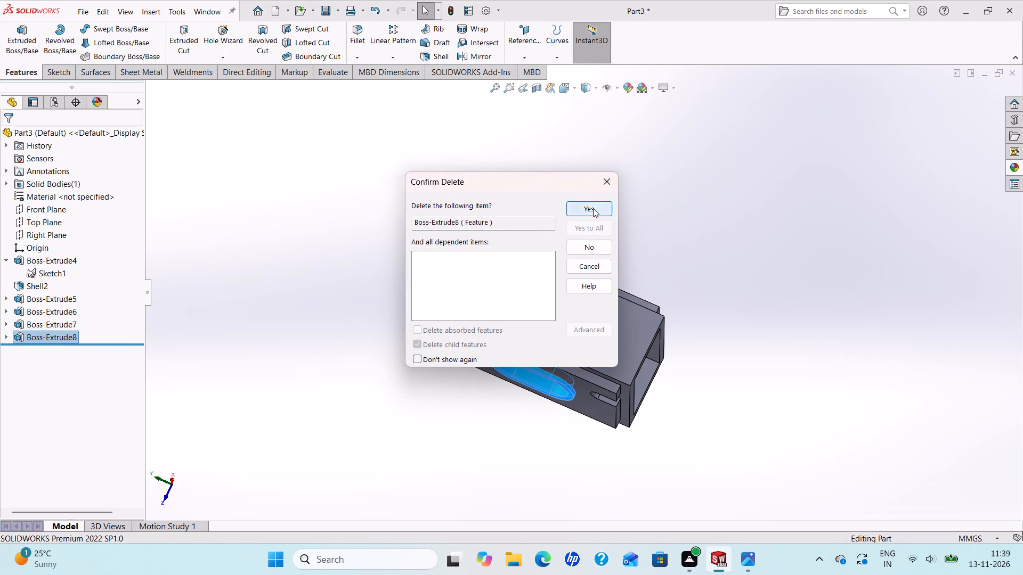
# Edit Boss-Extrude6 on the face opposite the ring, adding Sketch1's slot ring and inner slot regions to fill the layer's central slot.
pyautogui.scroll(2, 619, 319)
pyautogui.scroll(-3, 613, 338)
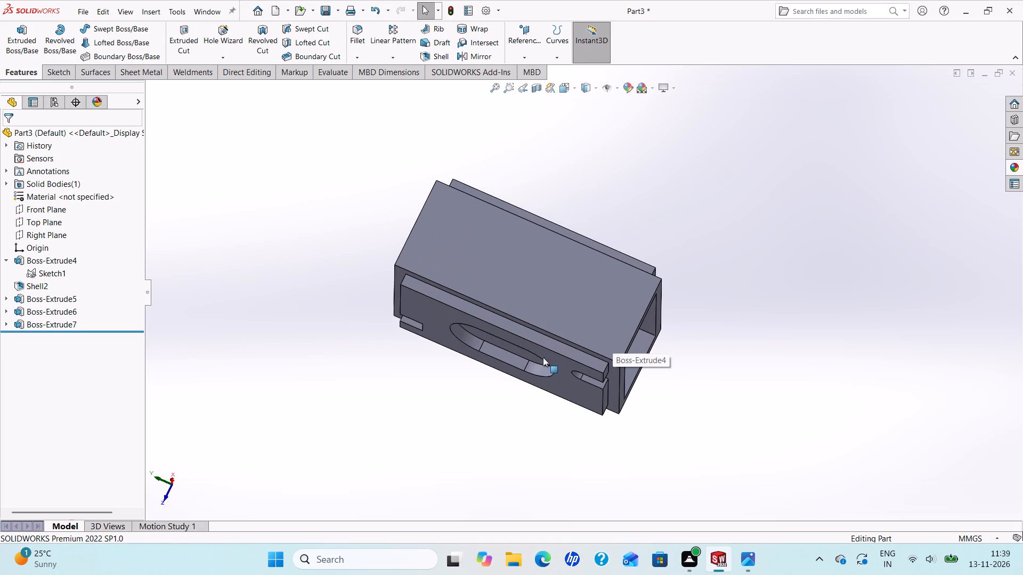
pyautogui.scroll(2, 542, 360)
pyautogui.scroll(-2, 570, 343)
pyautogui.scroll(1, 555, 341)
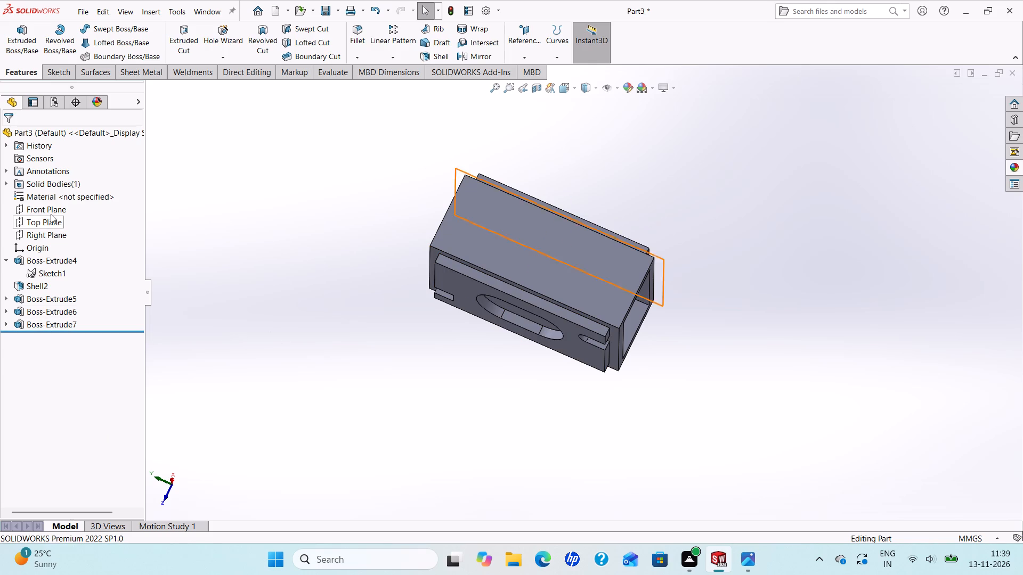
pyautogui.rightClick(53, 311)
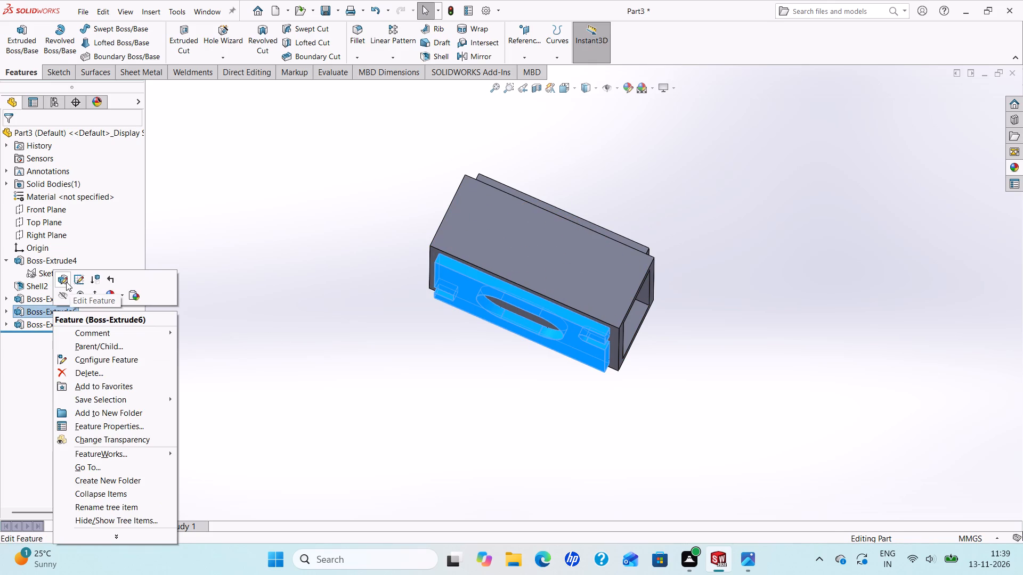
pyautogui.click(66, 282)
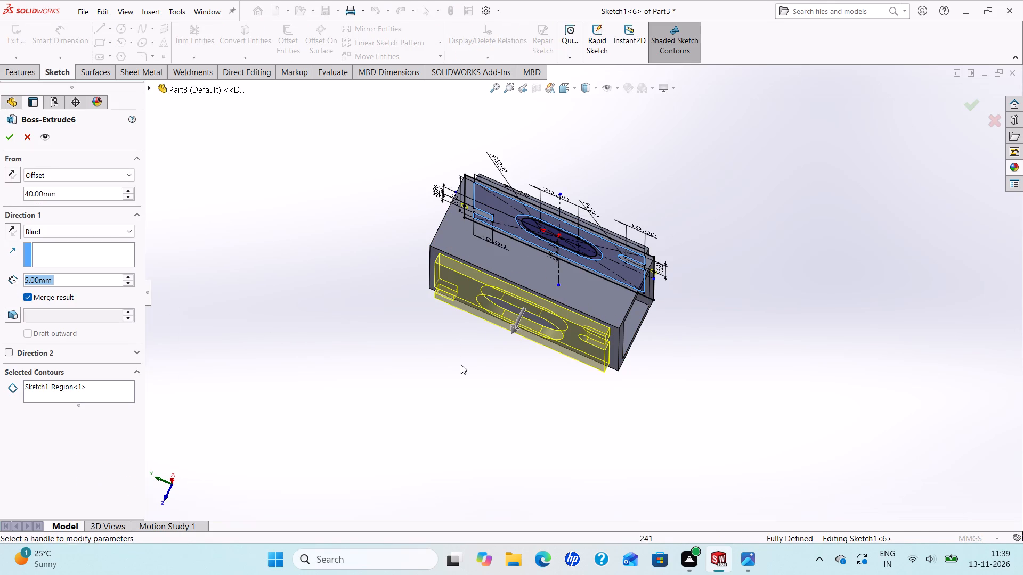
pyautogui.scroll(-1, 497, 344)
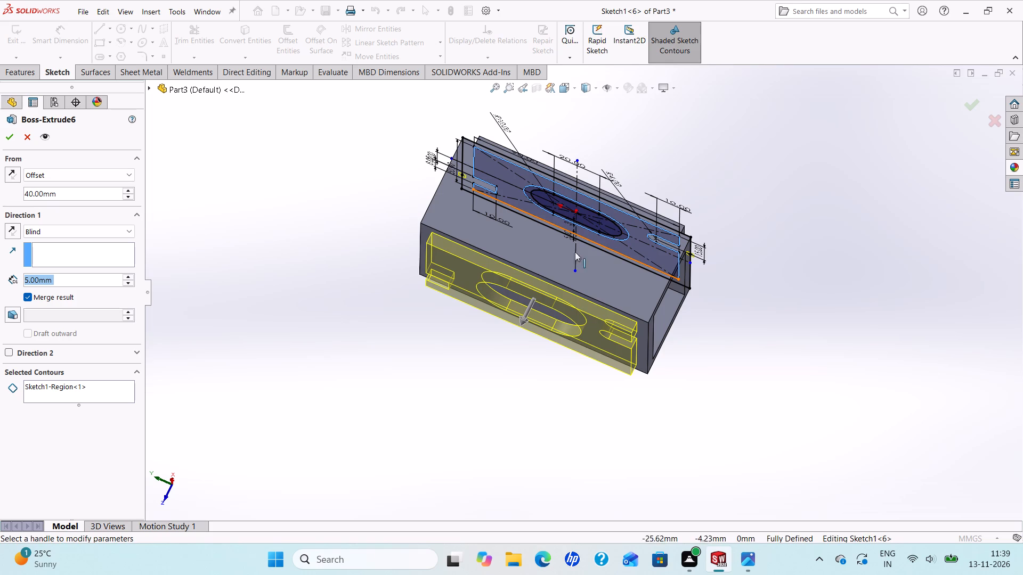
pyautogui.scroll(-5, 595, 198)
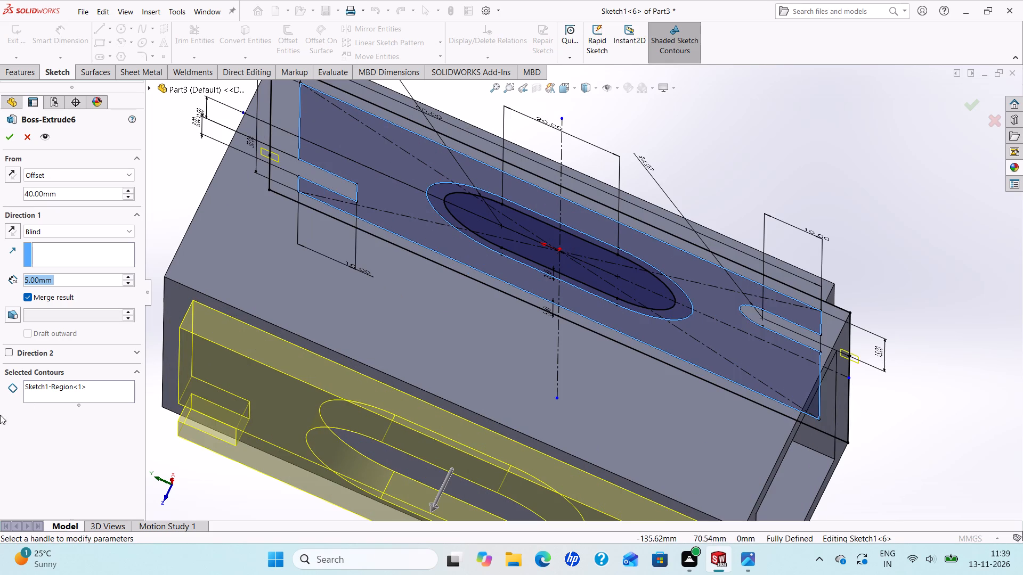
pyautogui.click(51, 395)
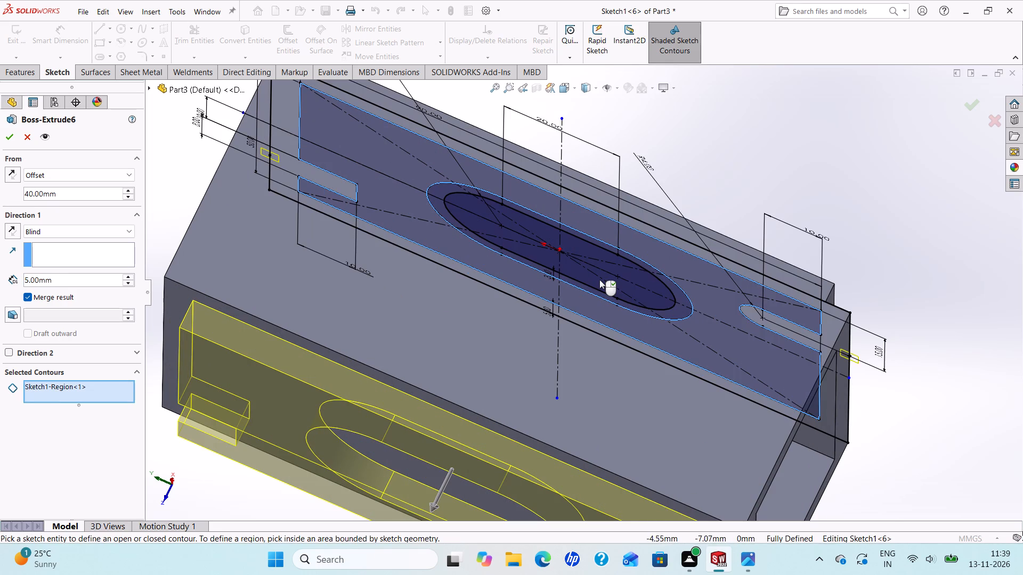
pyautogui.click(680, 309)
pyautogui.scroll(4, 665, 302)
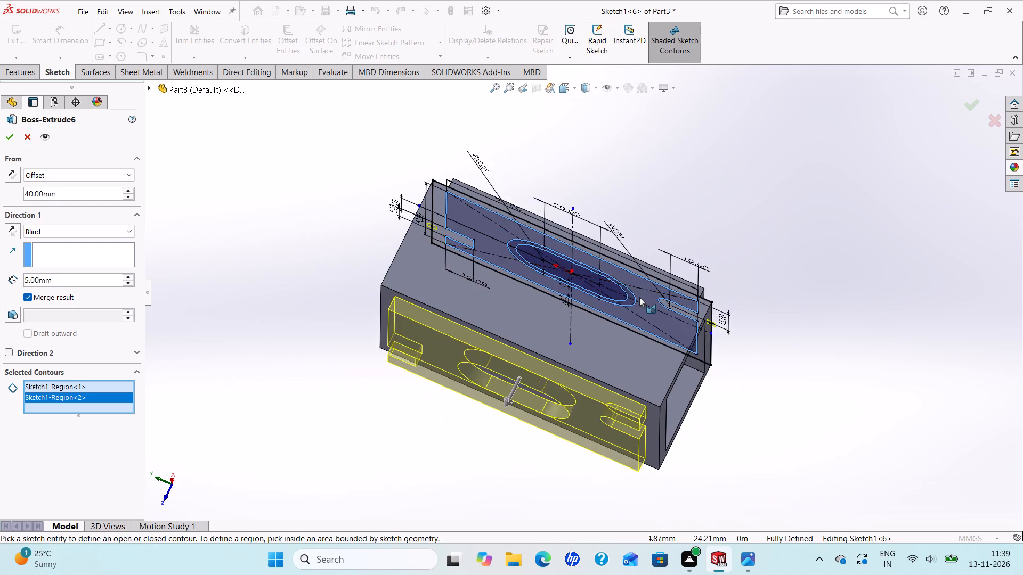
pyautogui.scroll(-2, 639, 297)
pyautogui.click(588, 283)
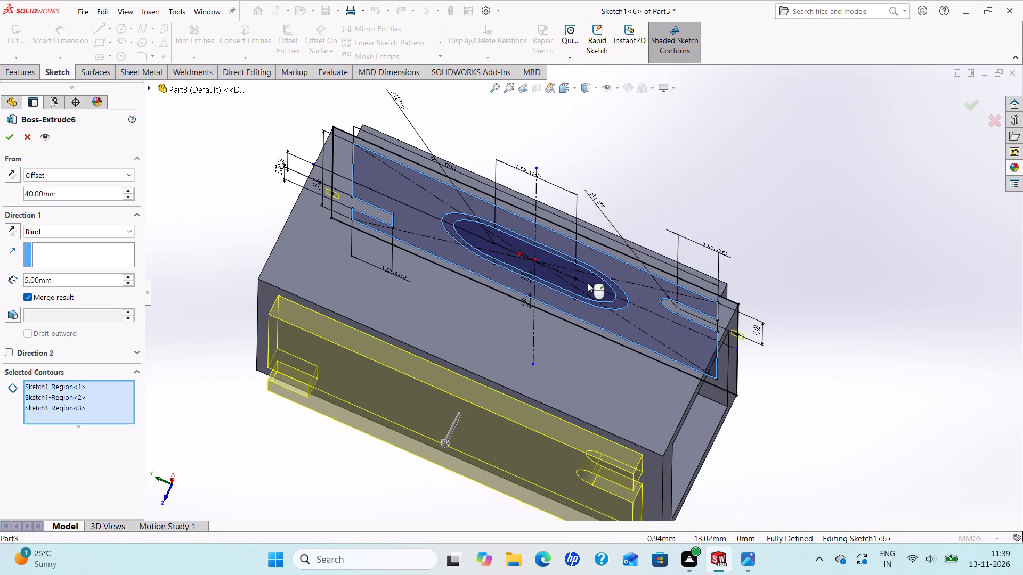
pyautogui.click(12, 142)
# Examine the filled layer and the slot ring face of the block, and consult the Practice Problem 4.58 drawing.
pyautogui.scroll(3, 178, 327)
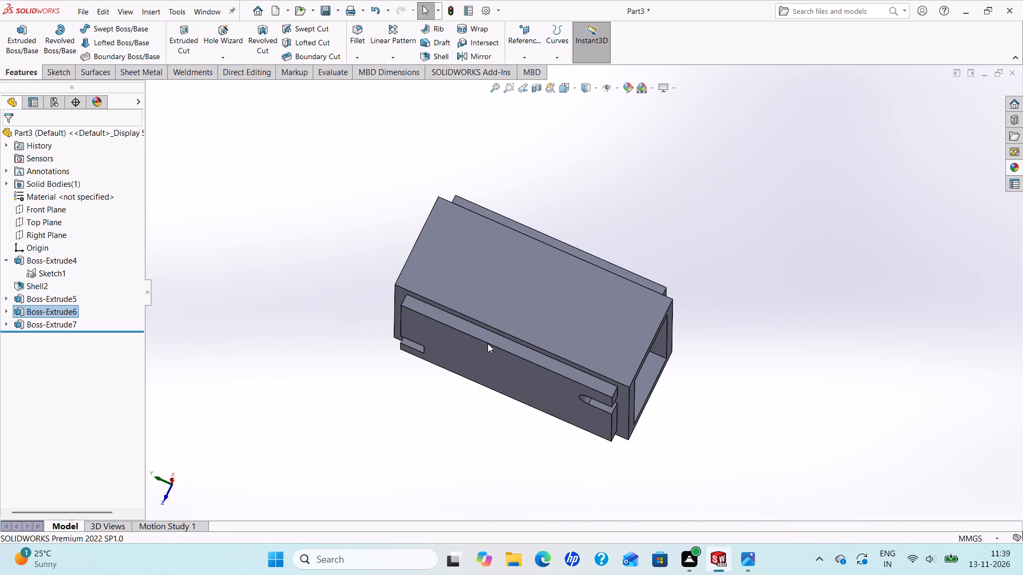
pyautogui.moveTo(488, 343); pyautogui.dragTo(468, 433, button='middle')
pyautogui.scroll(1, 460, 432)
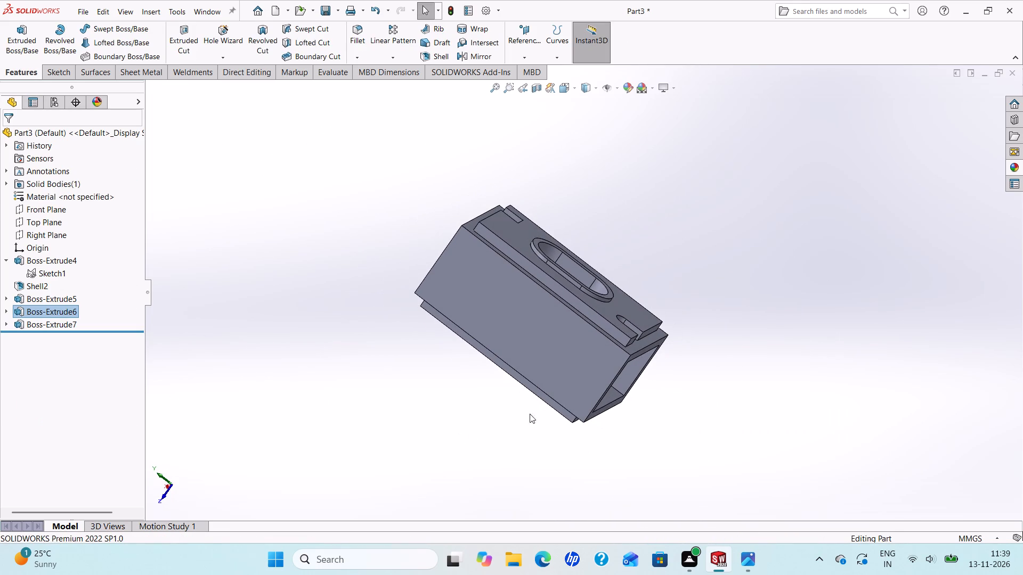
pyautogui.scroll(-2, 612, 390)
pyautogui.scroll(3, 613, 363)
pyautogui.scroll(-3, 623, 293)
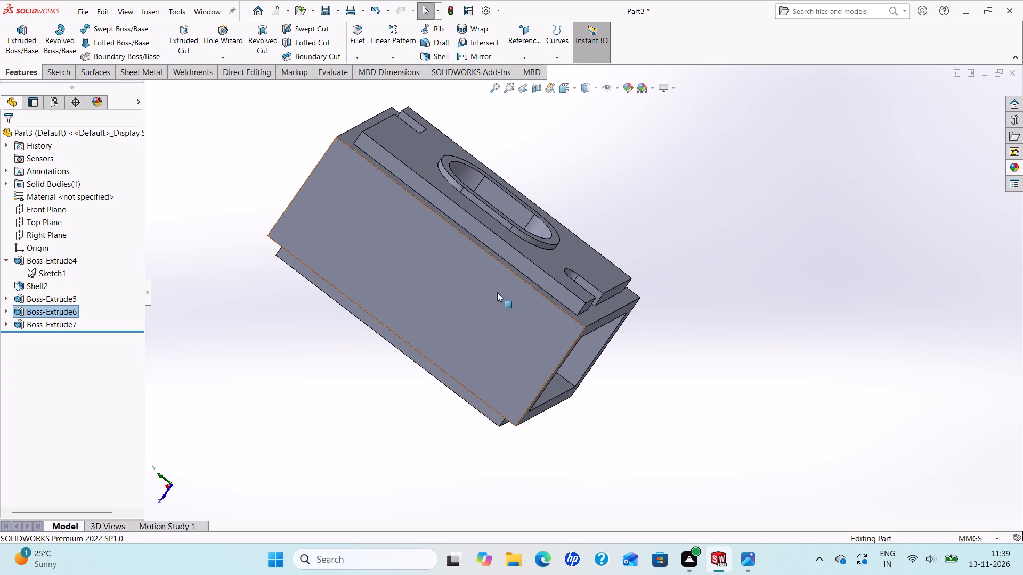
pyautogui.scroll(-3, 597, 306)
pyautogui.scroll(2, 576, 316)
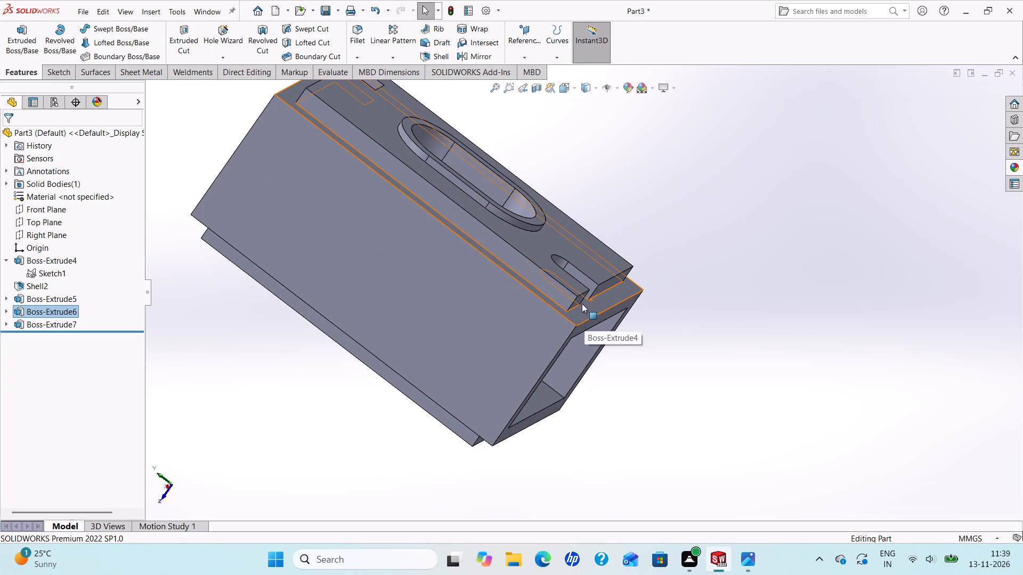
pyautogui.scroll(-2, 581, 305)
pyautogui.scroll(4, 582, 303)
pyautogui.scroll(-2, 514, 257)
pyautogui.scroll(2, 514, 257)
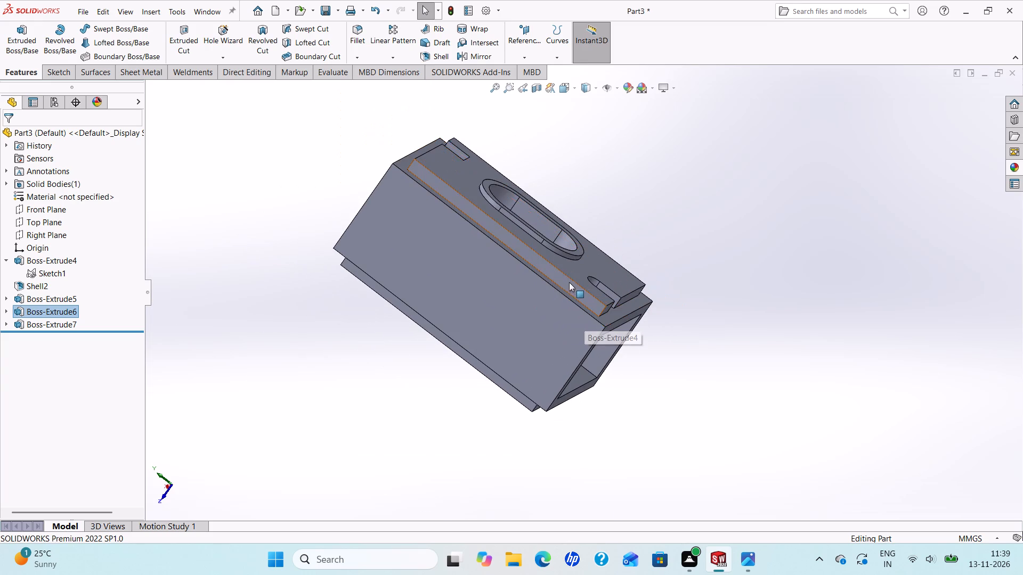
pyautogui.scroll(-1, 570, 283)
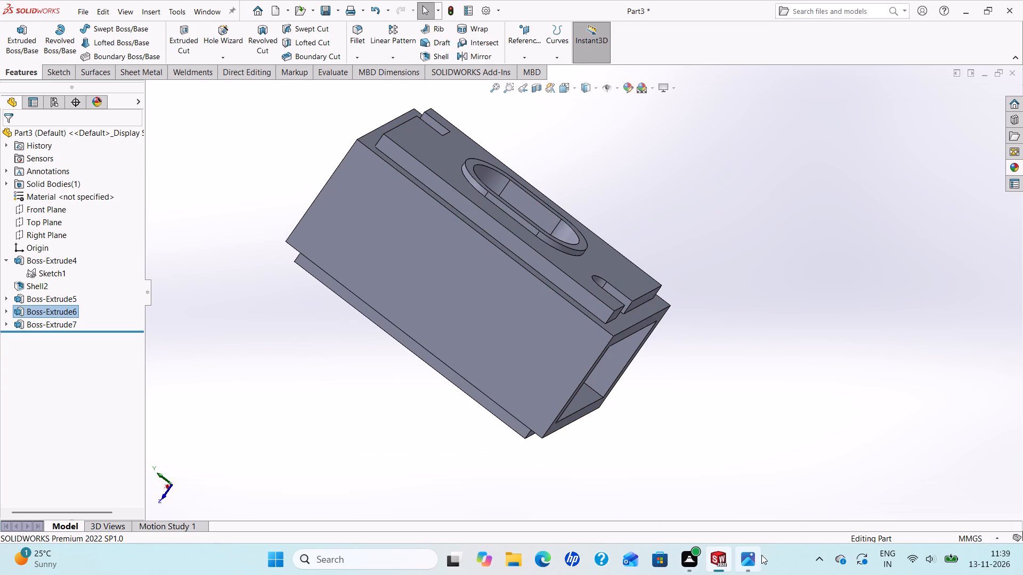
pyautogui.click(753, 555)
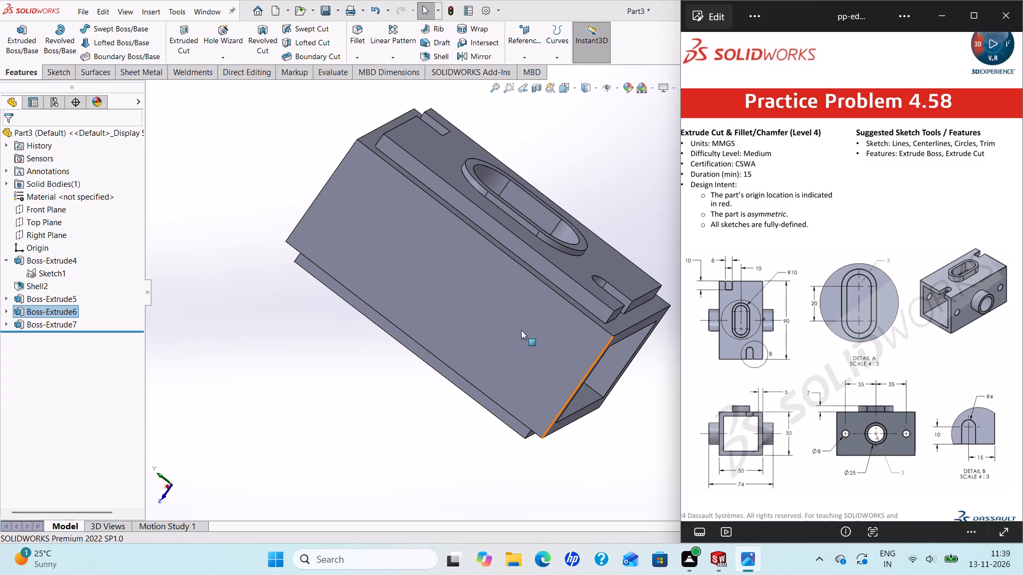
# Sketch two concentric circles, about 23 mm and 17 mm in diameter, centrally on the block's long plain side face.
pyautogui.click(506, 332)
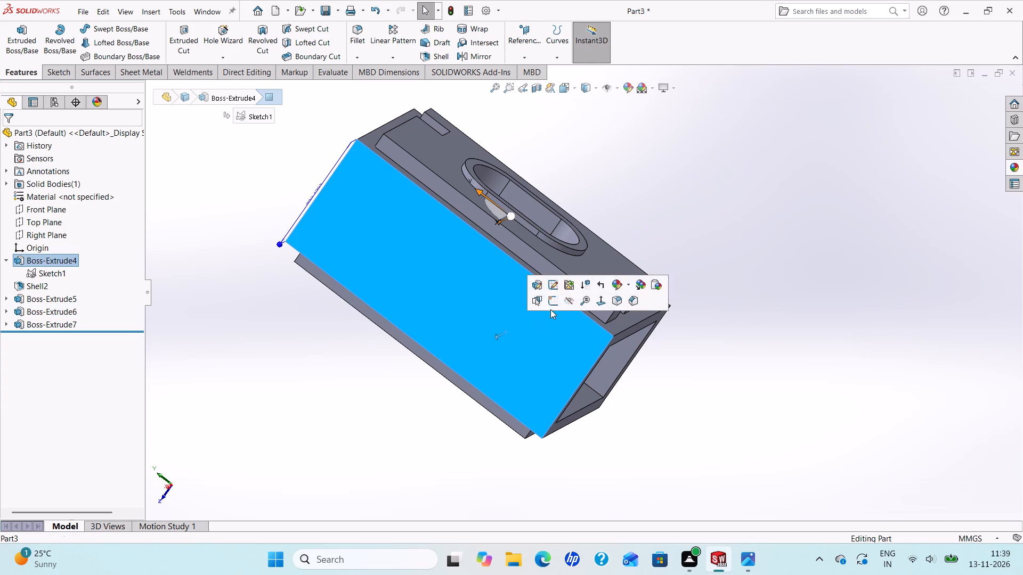
pyautogui.click(549, 298)
pyautogui.scroll(1, 649, 304)
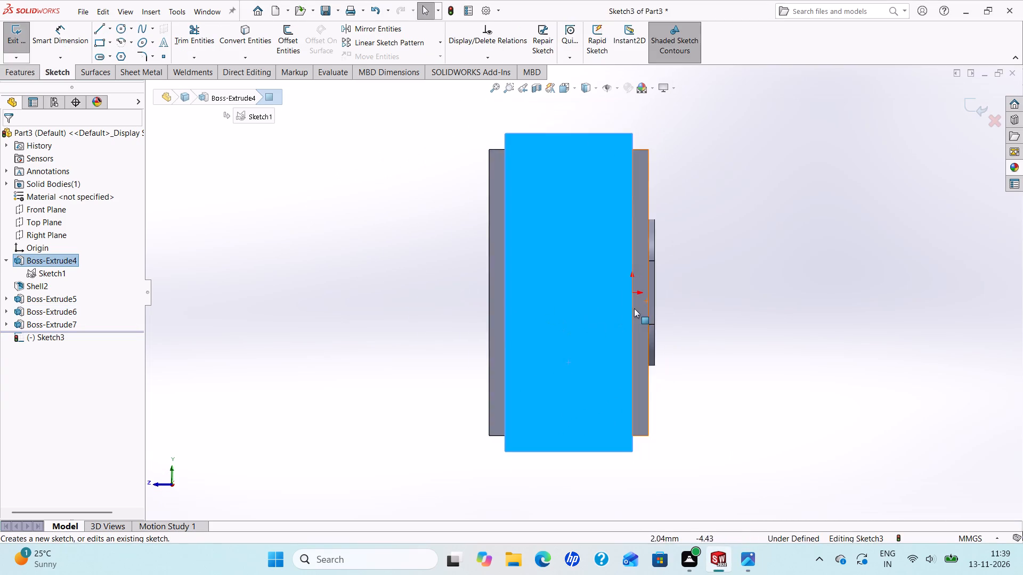
pyautogui.scroll(1, 634, 308)
pyautogui.scroll(-1, 737, 304)
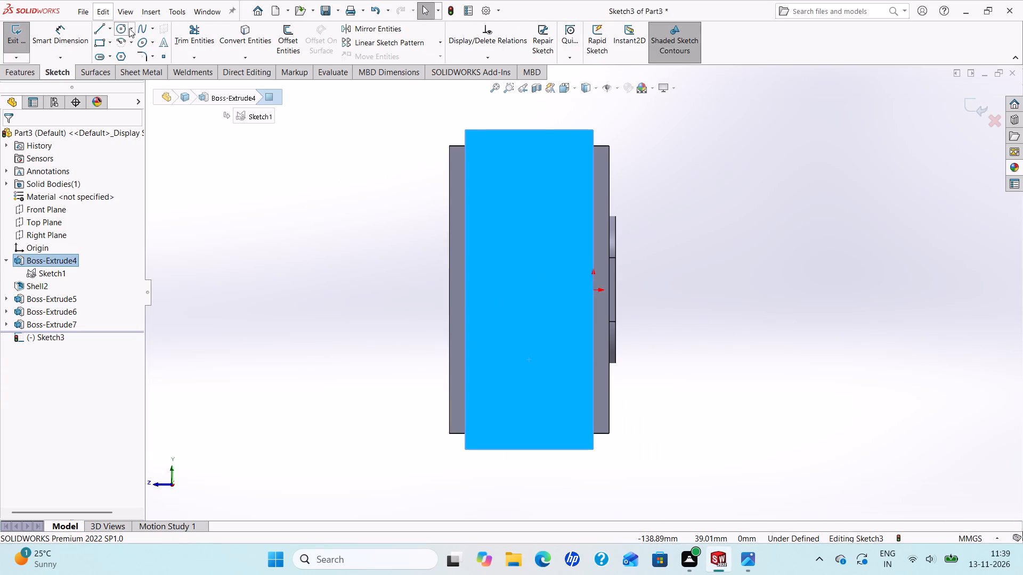
pyautogui.click(118, 27)
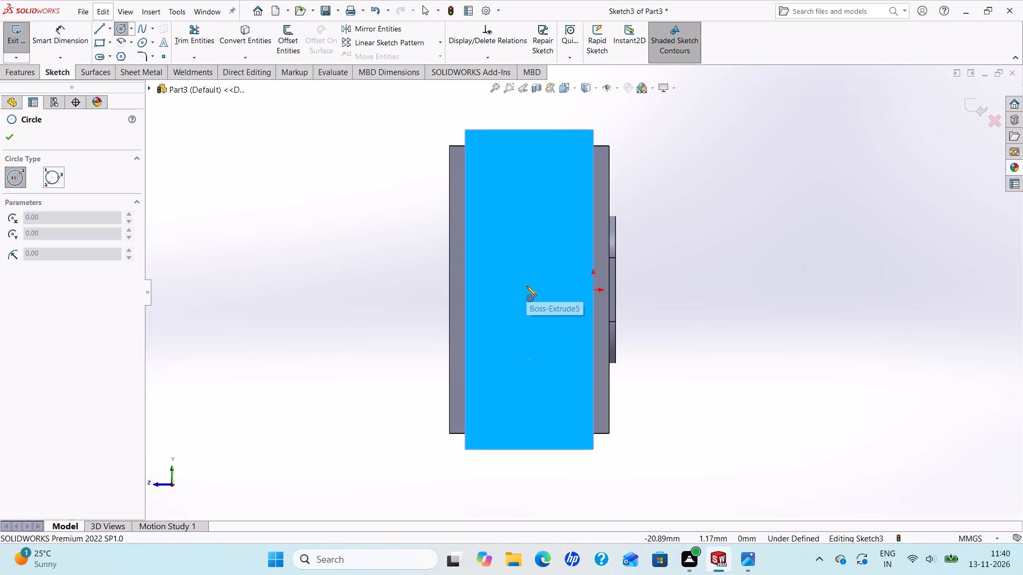
pyautogui.click(526, 292)
pyautogui.click(554, 314)
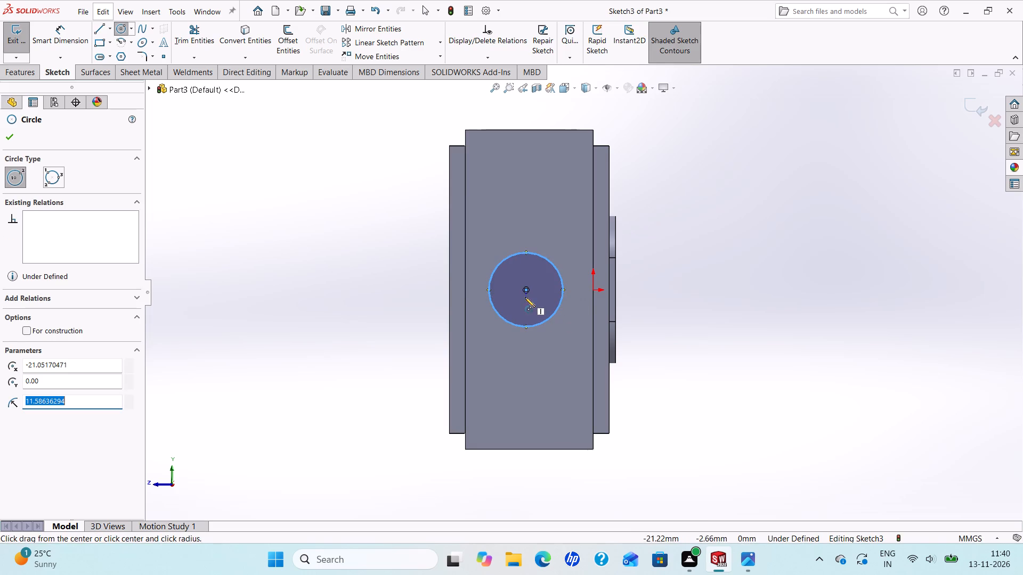
pyautogui.click(525, 290)
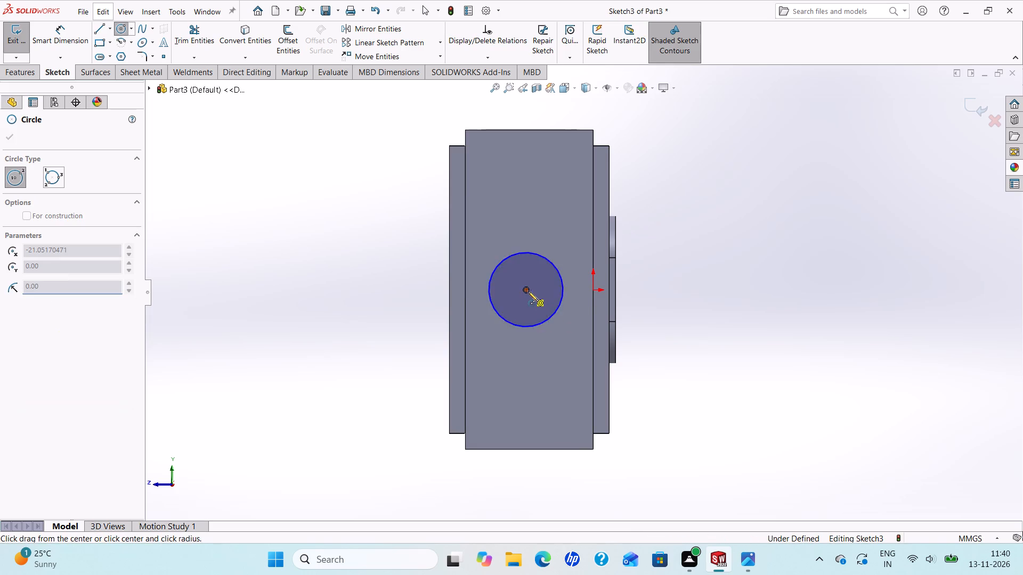
pyautogui.click(549, 304)
pyautogui.rightClick(549, 304)
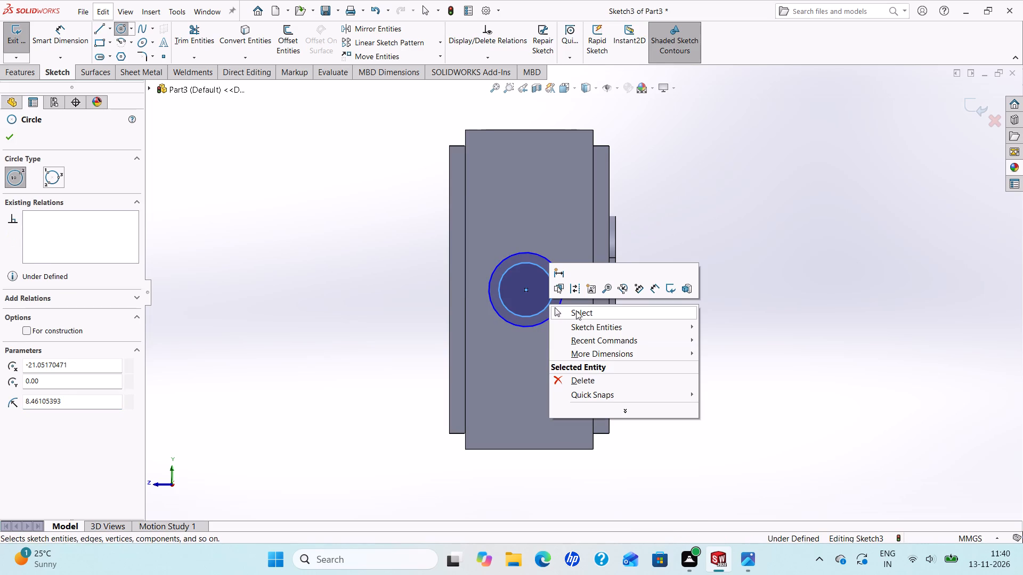
pyautogui.click(576, 310)
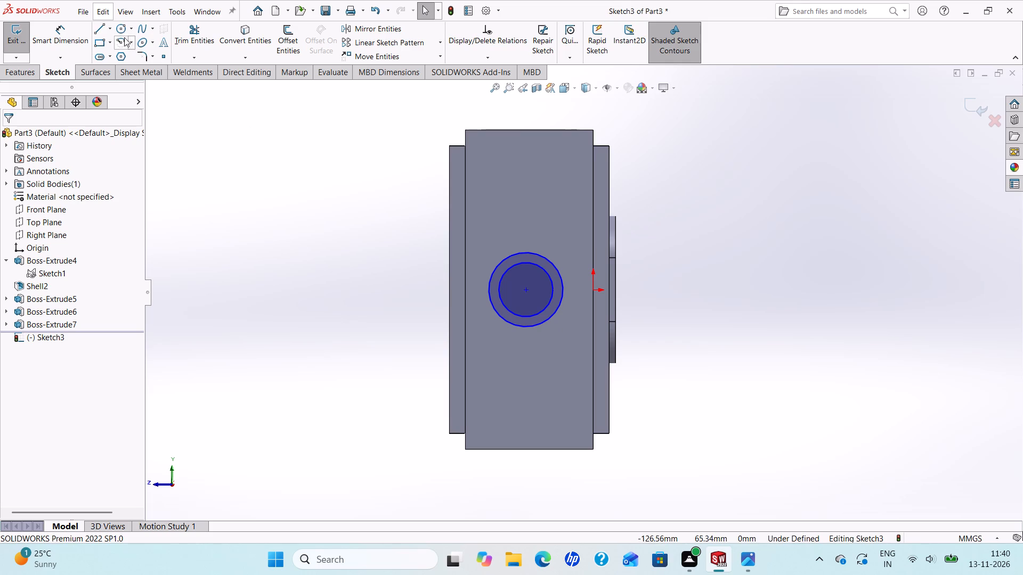
# Sketch two circles about 11 mm in diameter, vertically aligned above and below the concentric circles, near the face's ends.
pyautogui.click(117, 27)
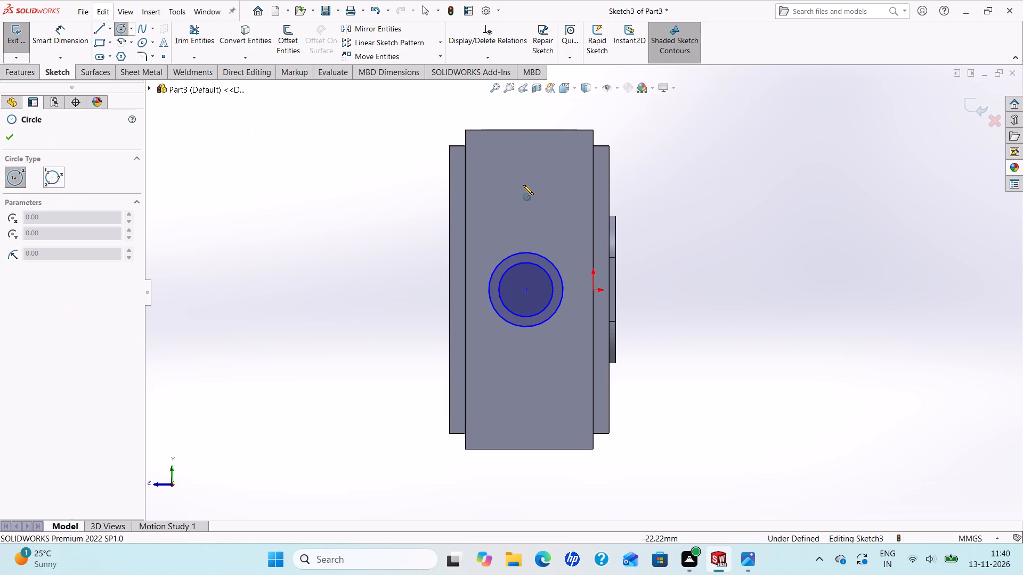
pyautogui.click(527, 172)
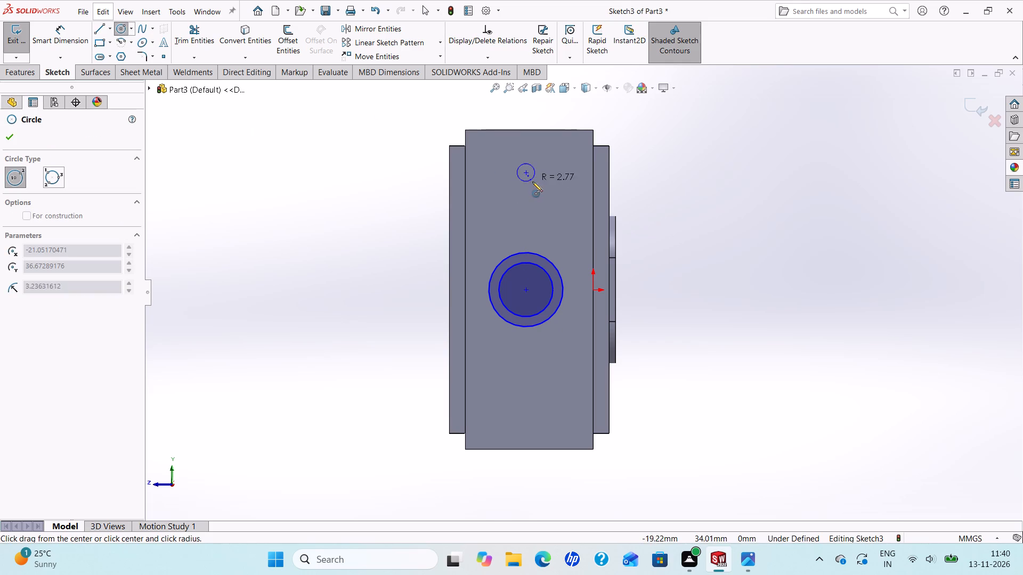
pyautogui.click(538, 185)
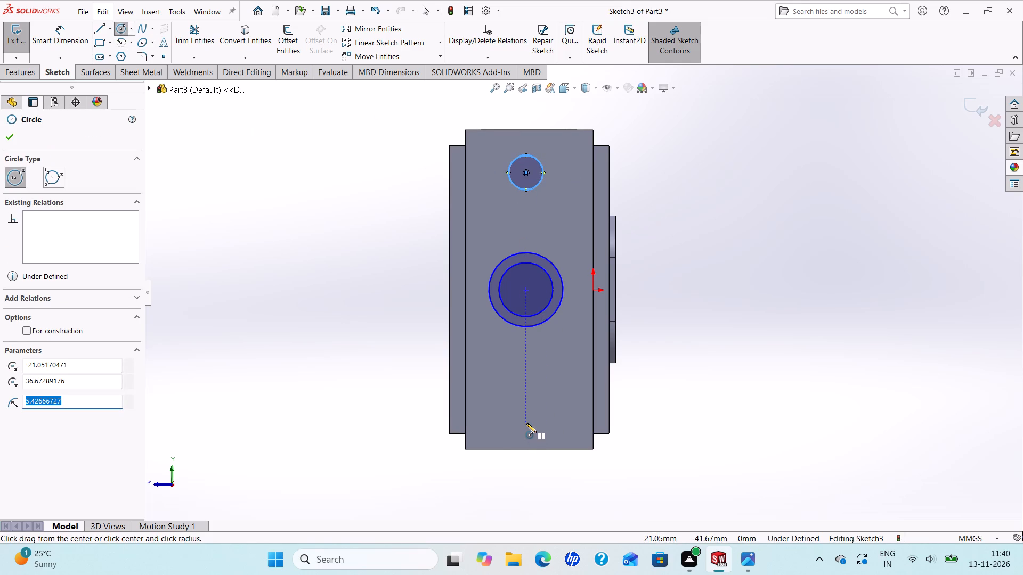
pyautogui.click(526, 423)
pyautogui.click(542, 415)
pyautogui.rightClick(542, 414)
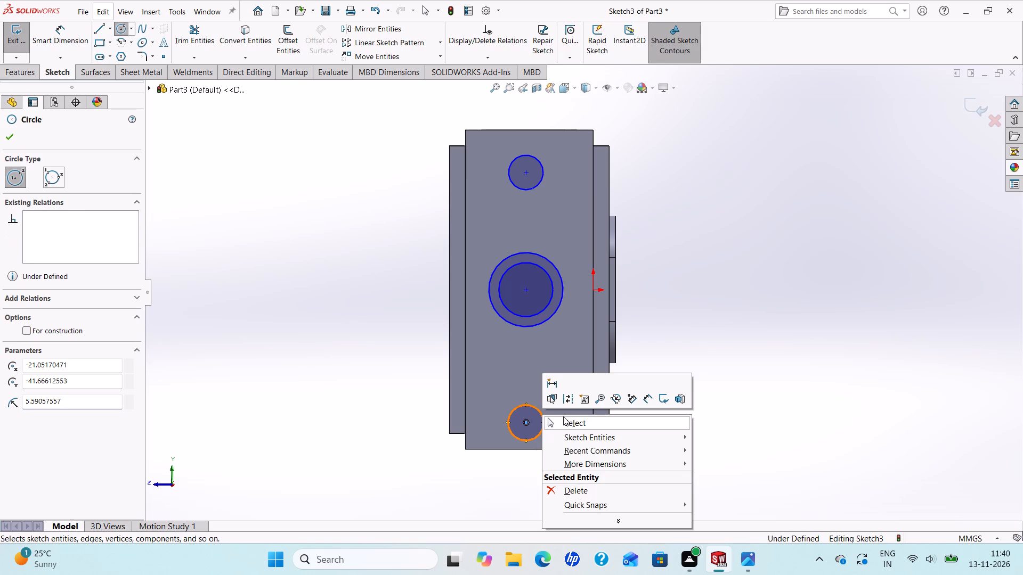
pyautogui.click(577, 423)
# Check the reference drawing and dimension the inner concentric circle's diameter as 25 mm.
pyautogui.click(746, 555)
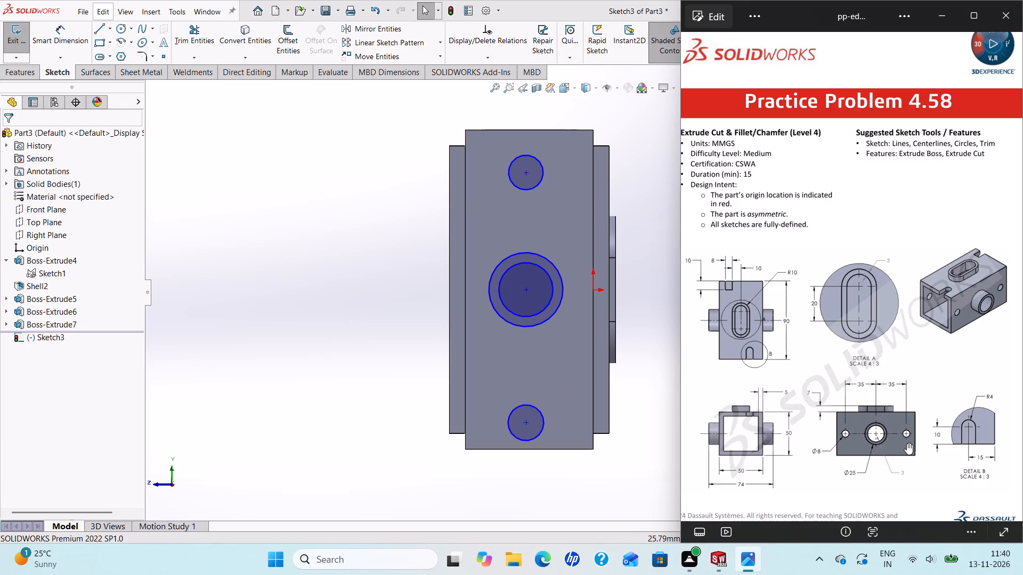
pyautogui.click(71, 33)
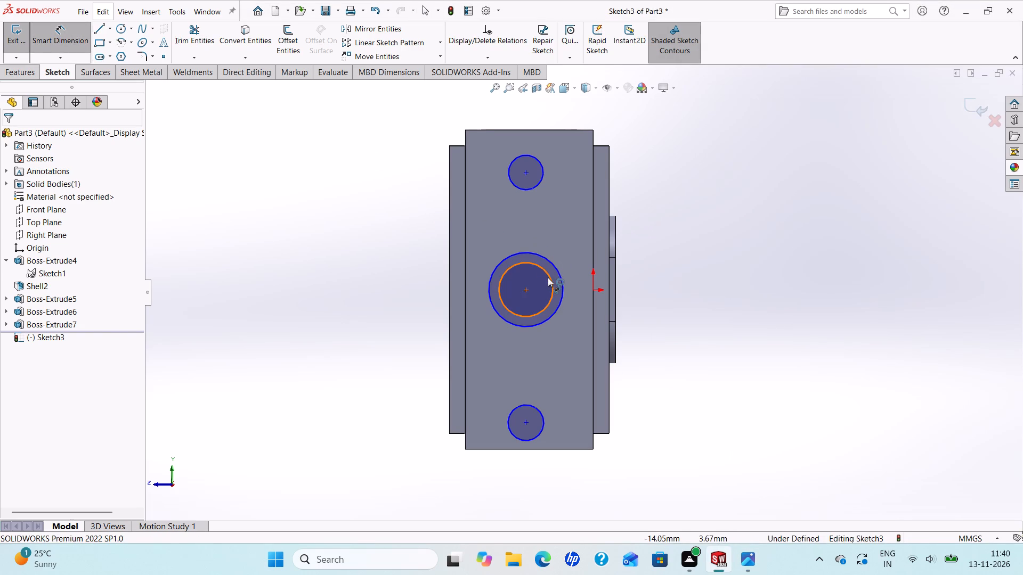
pyautogui.click(548, 278)
pyautogui.click(711, 212)
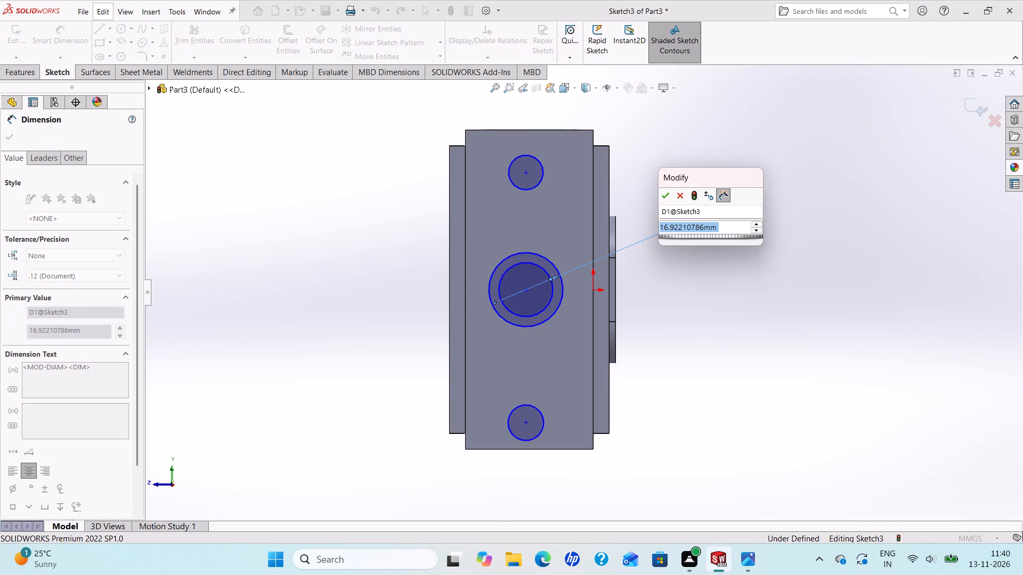
pyautogui.write('25')
pyautogui.press('Return')
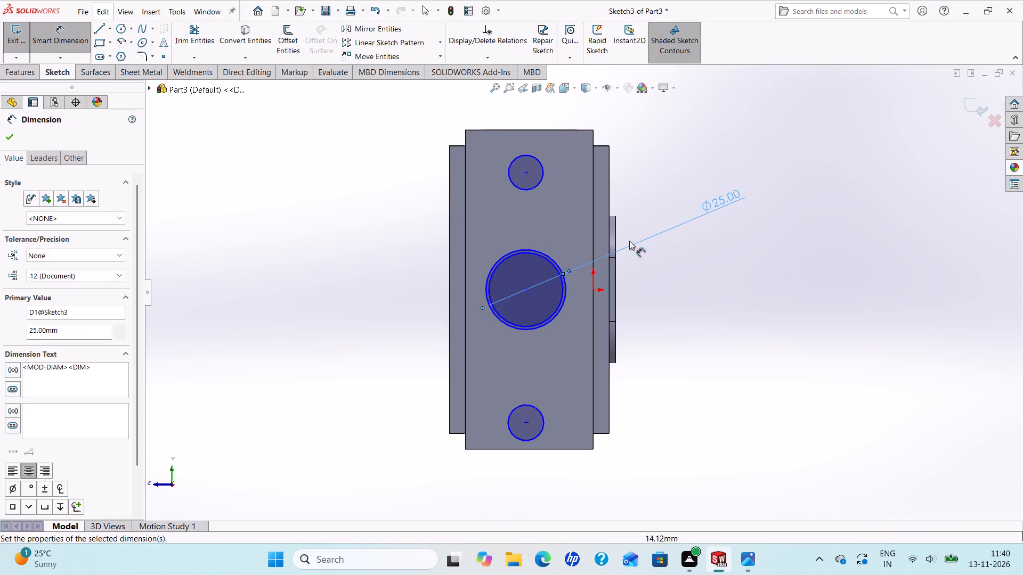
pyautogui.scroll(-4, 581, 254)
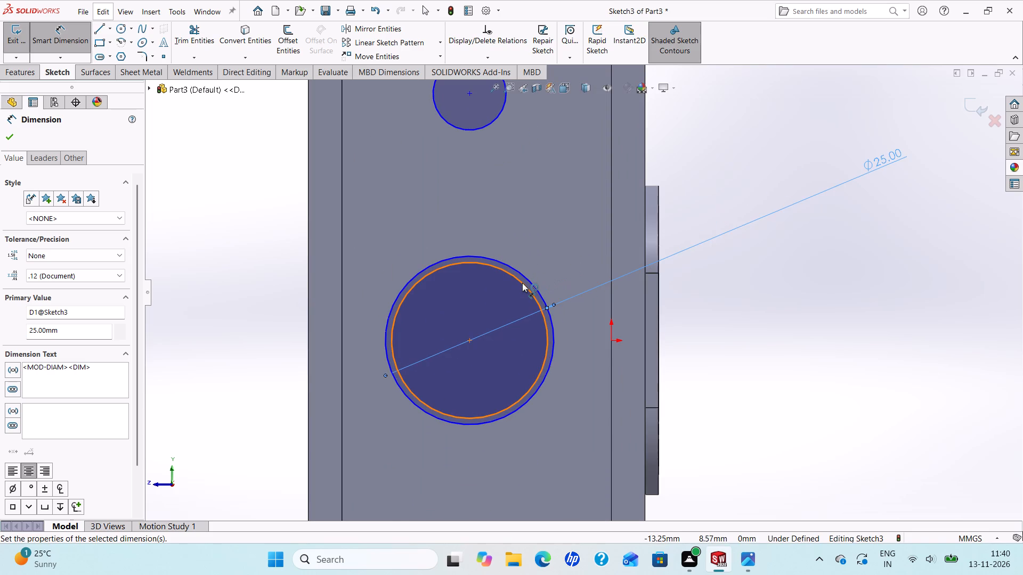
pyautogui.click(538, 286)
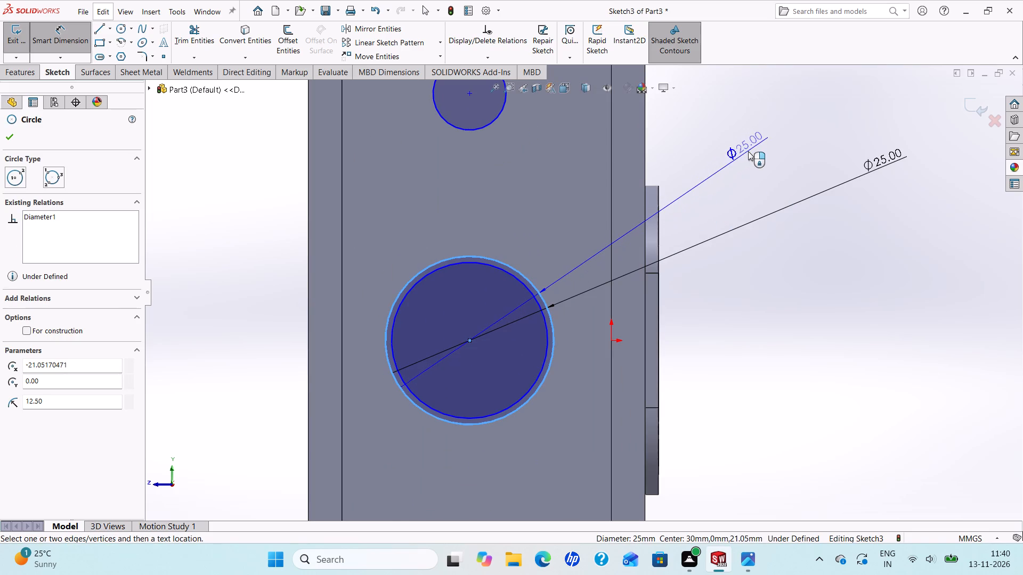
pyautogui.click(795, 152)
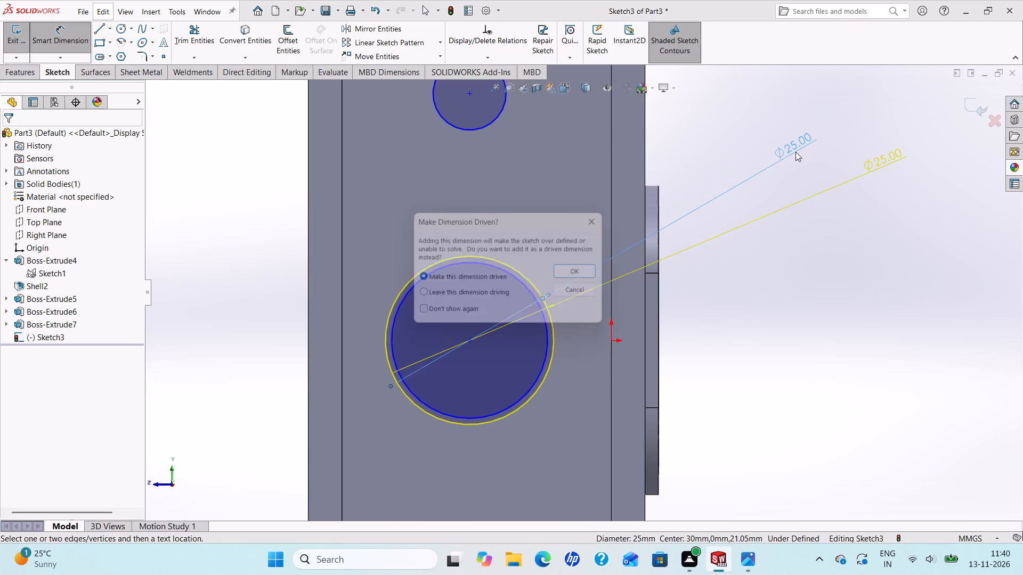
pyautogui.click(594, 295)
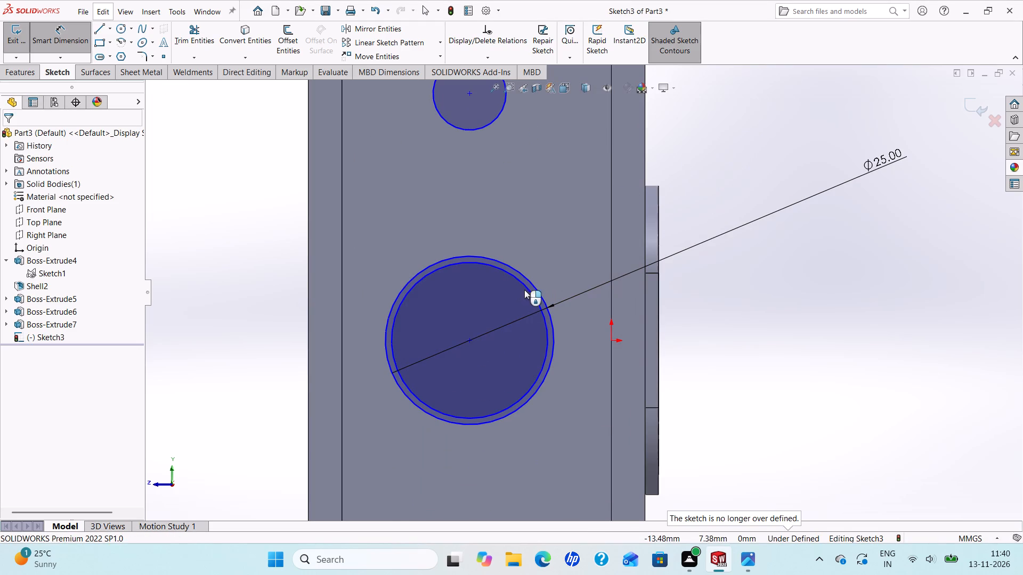
# Dimension the inner concentric circle's diameter as 22 mm.
pyautogui.click(525, 290)
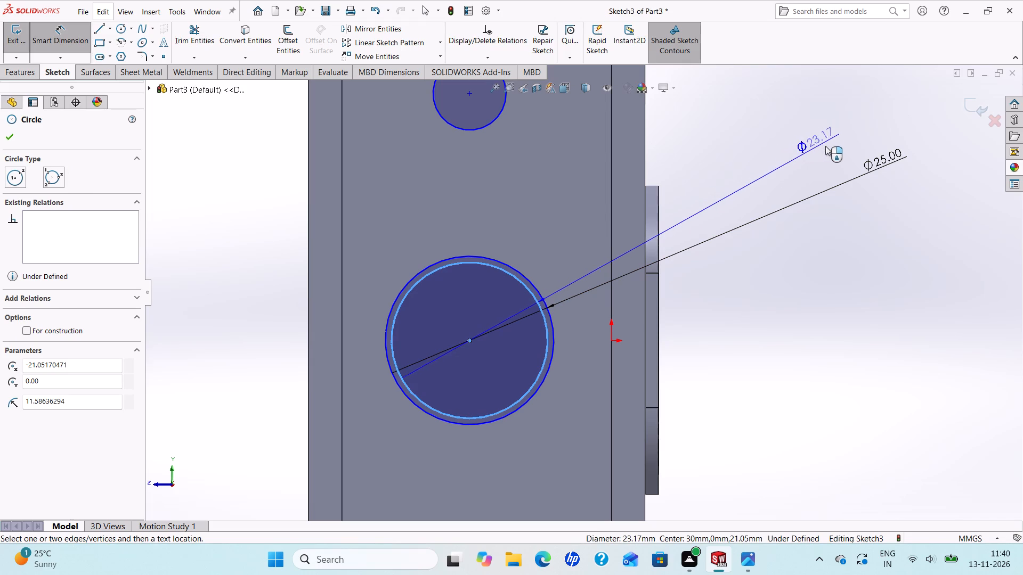
pyautogui.click(827, 146)
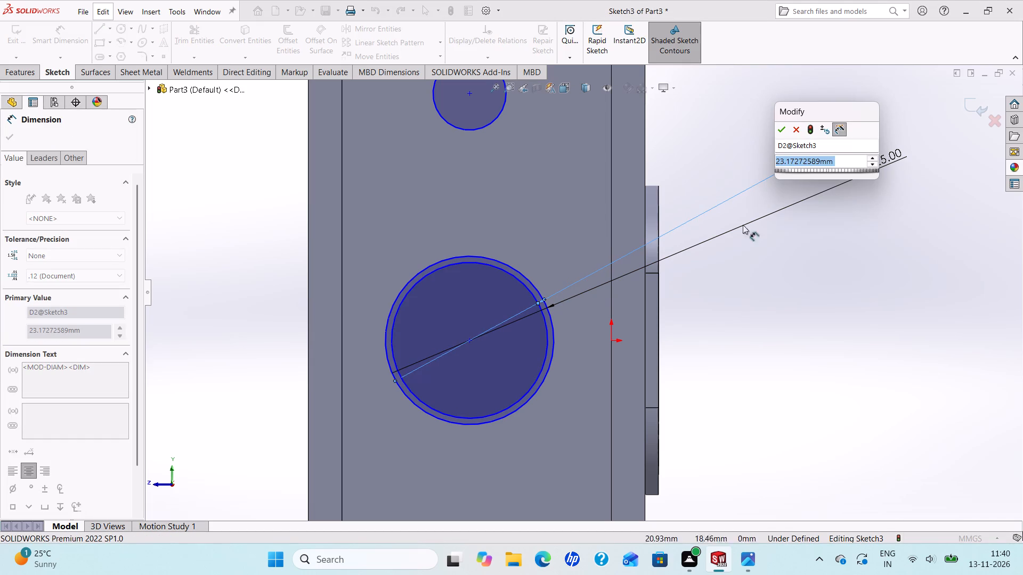
pyautogui.write('22')
pyautogui.press('Return')
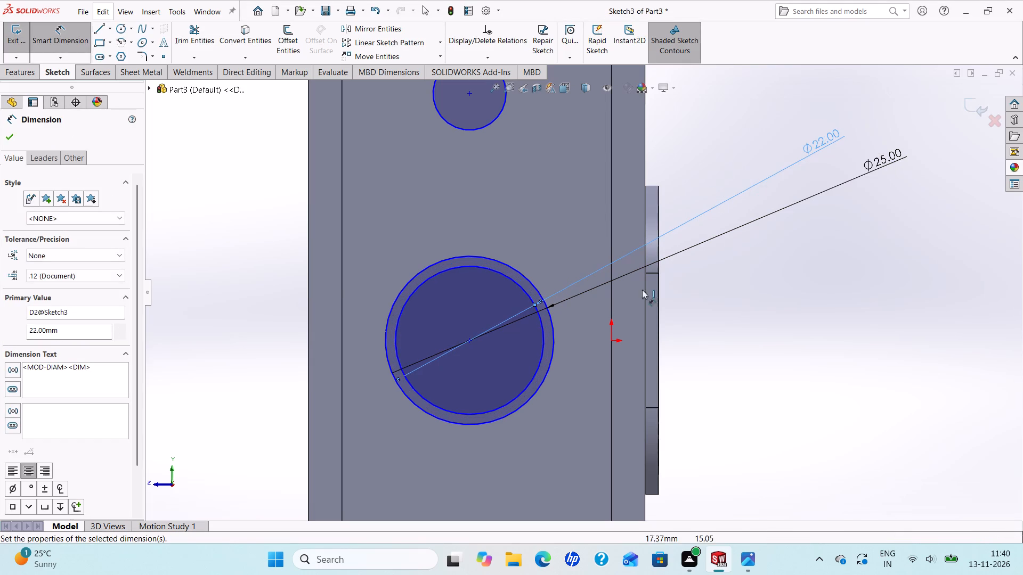
pyautogui.scroll(3, 623, 396)
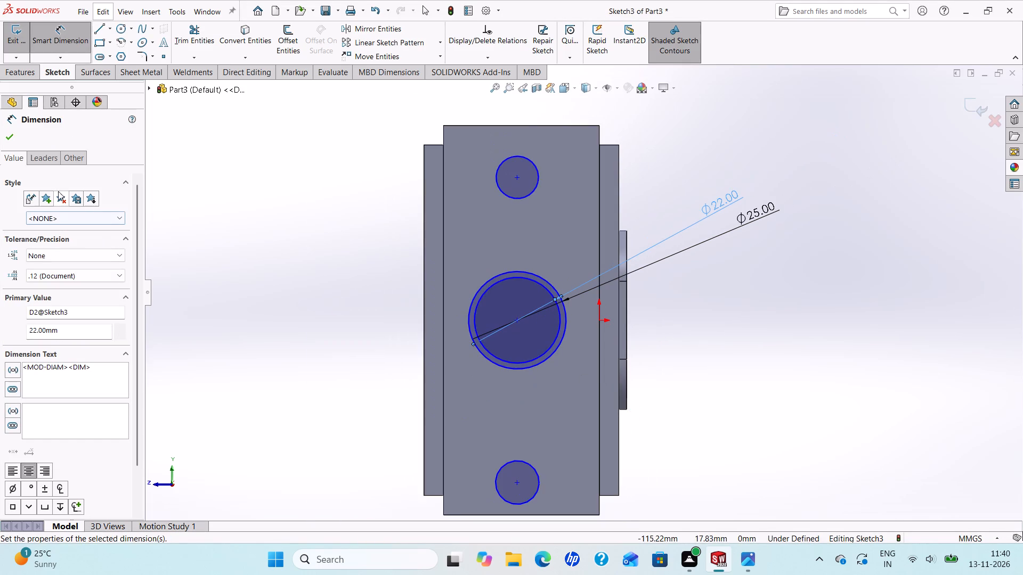
pyautogui.click(5, 137)
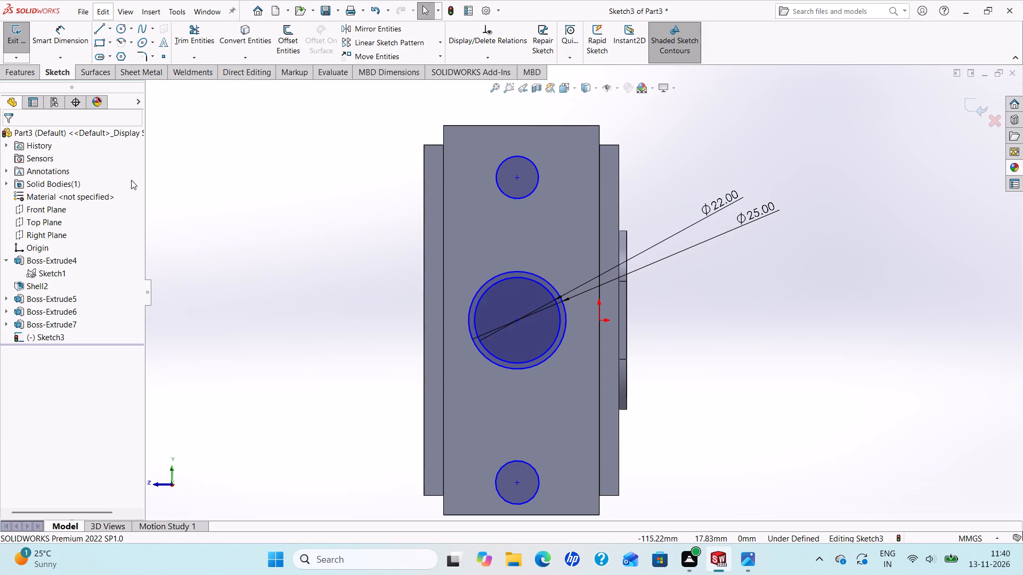
# Check the reference drawing and dimension the horizontal distance from the concentric circles' centre to the origin as 20 mm.
pyautogui.scroll(2, 605, 478)
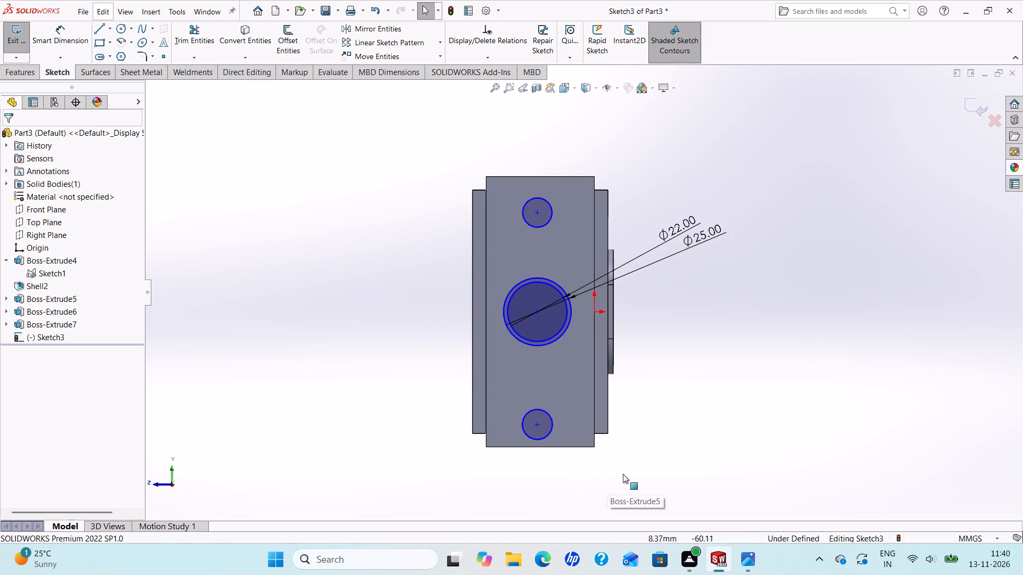
pyautogui.click(750, 556)
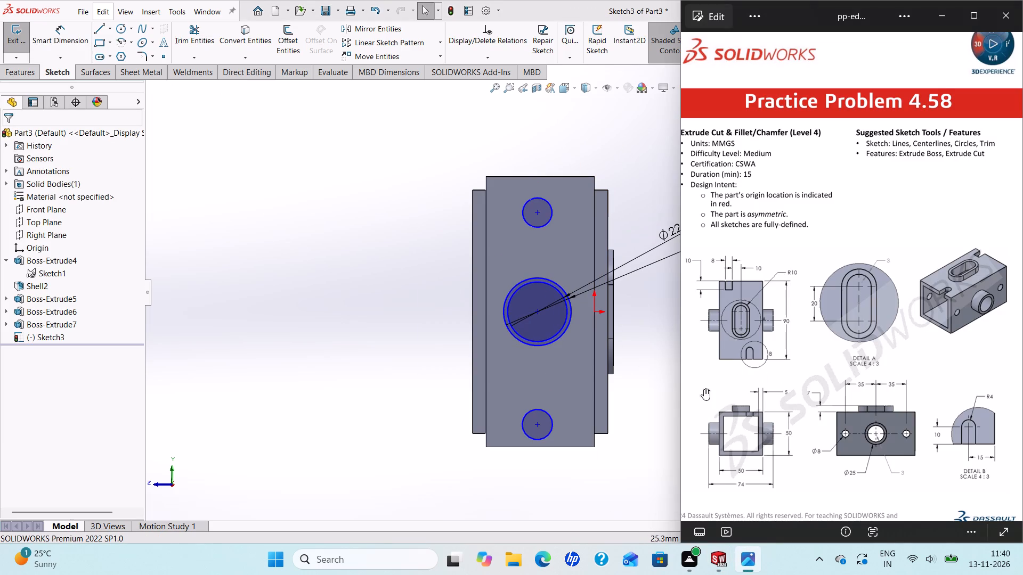
pyautogui.click(61, 32)
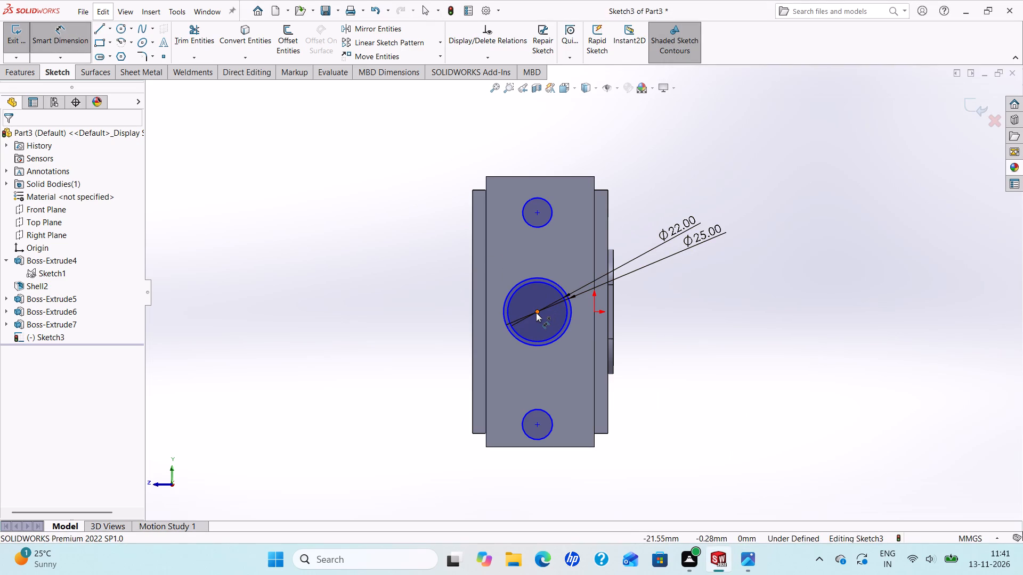
pyautogui.click(536, 313)
pyautogui.click(595, 312)
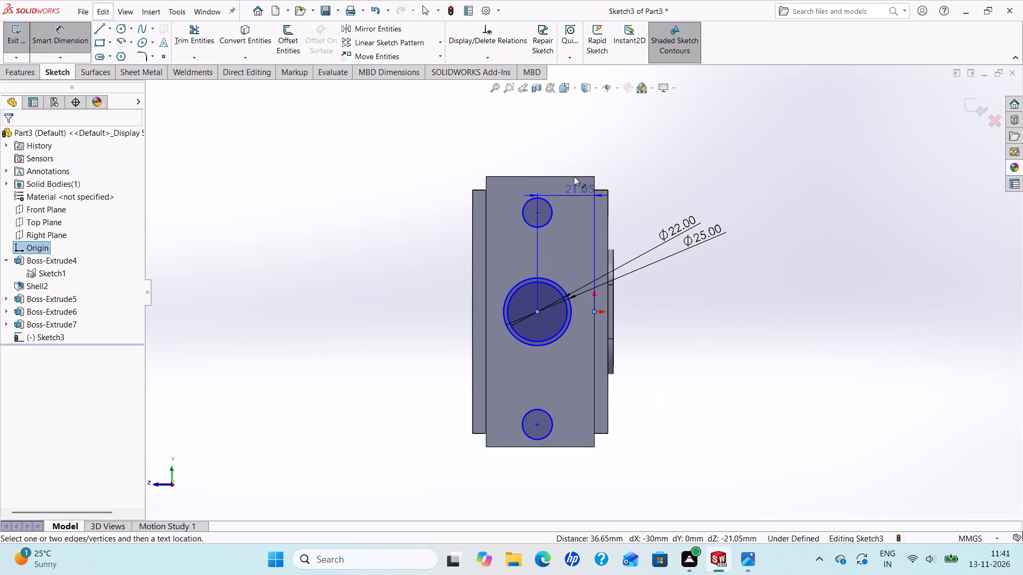
pyautogui.click(567, 128)
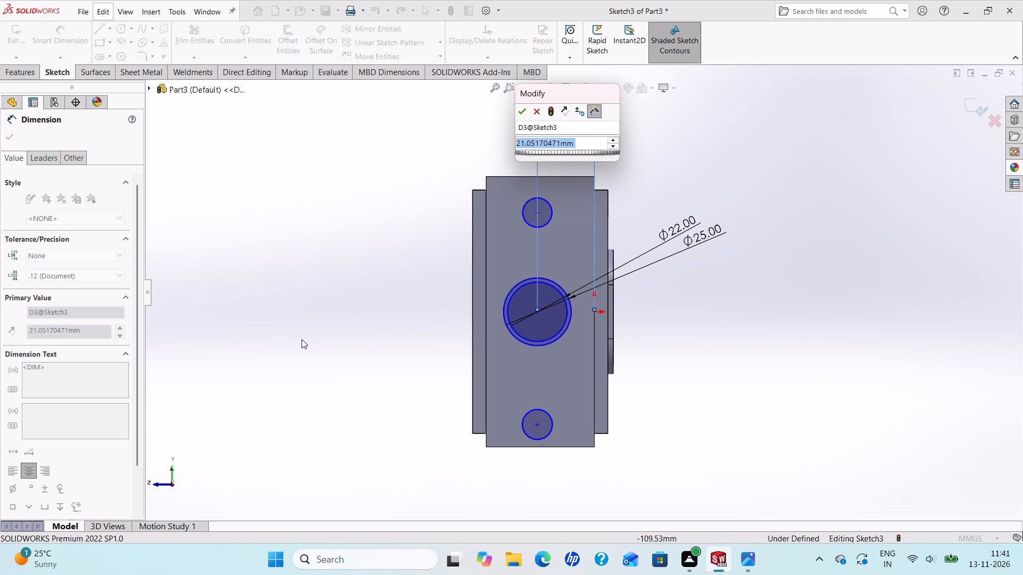
pyautogui.write('20')
pyautogui.press('Return')
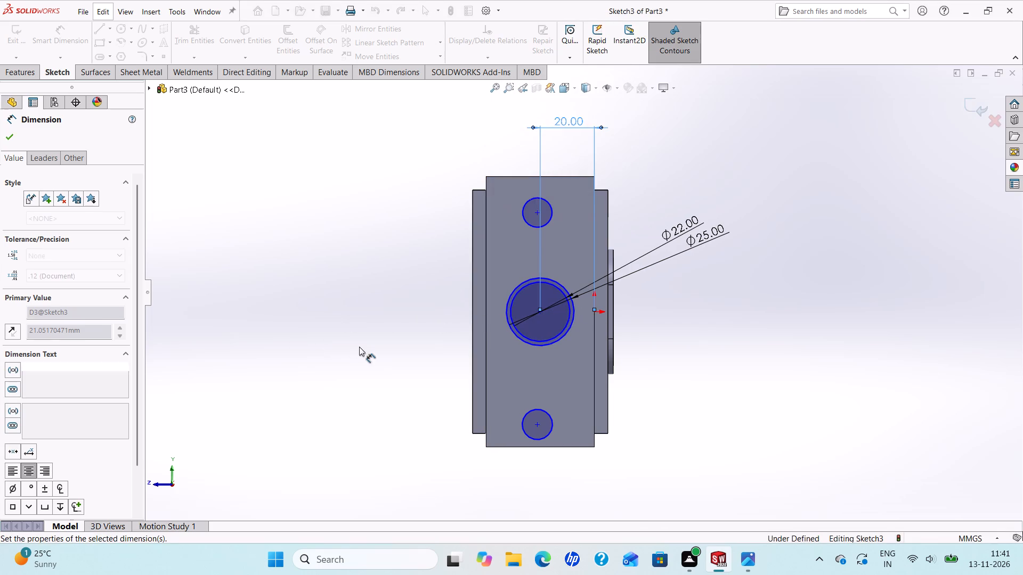
pyautogui.click(10, 132)
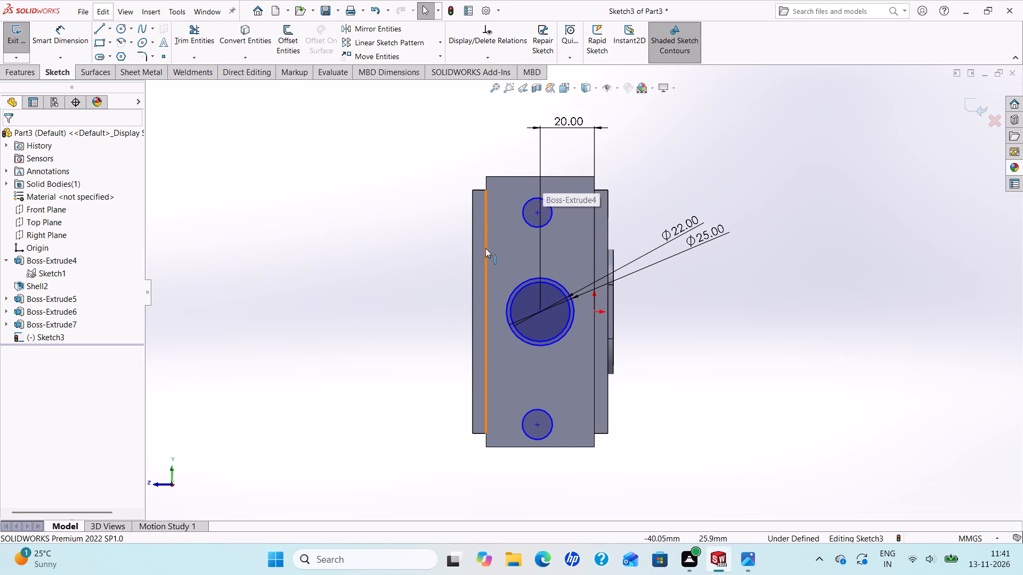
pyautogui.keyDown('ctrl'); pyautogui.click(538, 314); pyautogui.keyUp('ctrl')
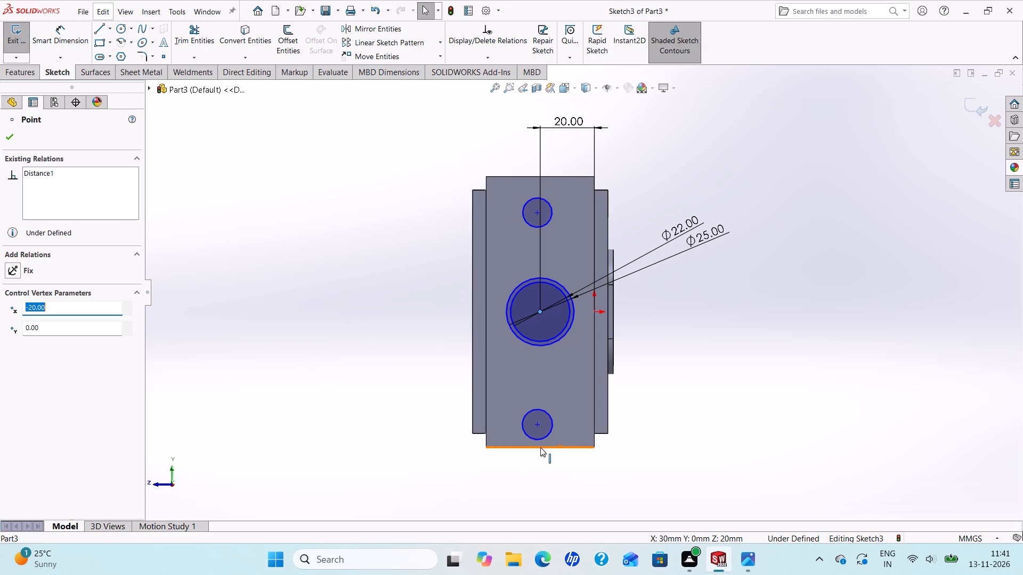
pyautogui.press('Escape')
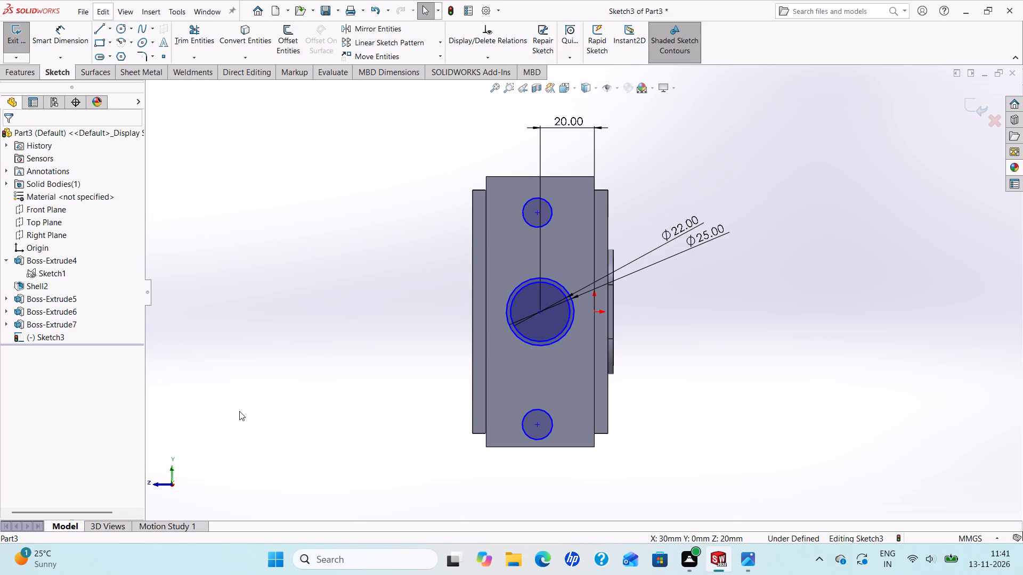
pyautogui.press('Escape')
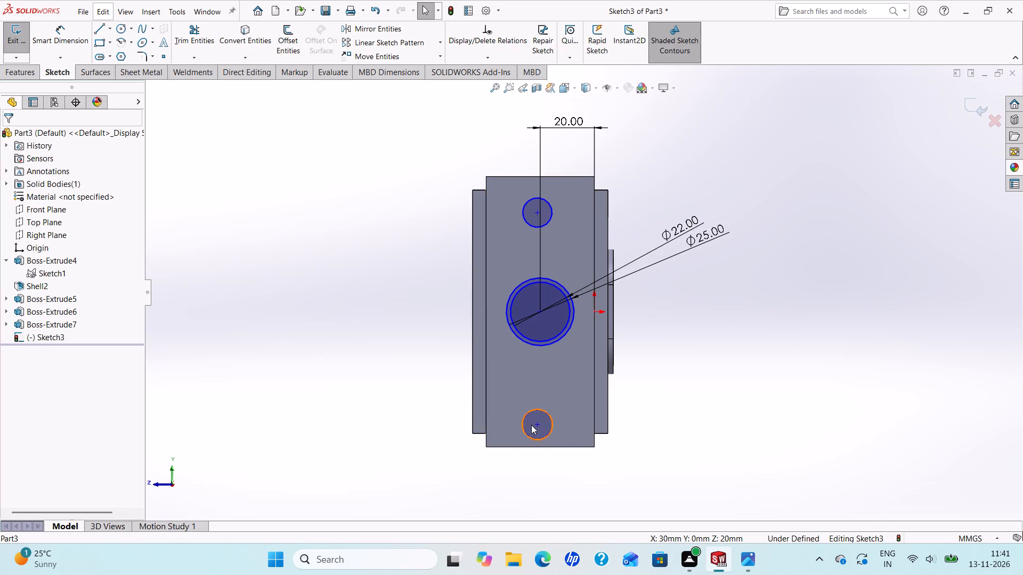
# Add a vertical relation between the centres of the two small circles and the concentric circles' centre.
pyautogui.keyDown('ctrl'); pyautogui.click(537, 423); pyautogui.keyUp('ctrl')
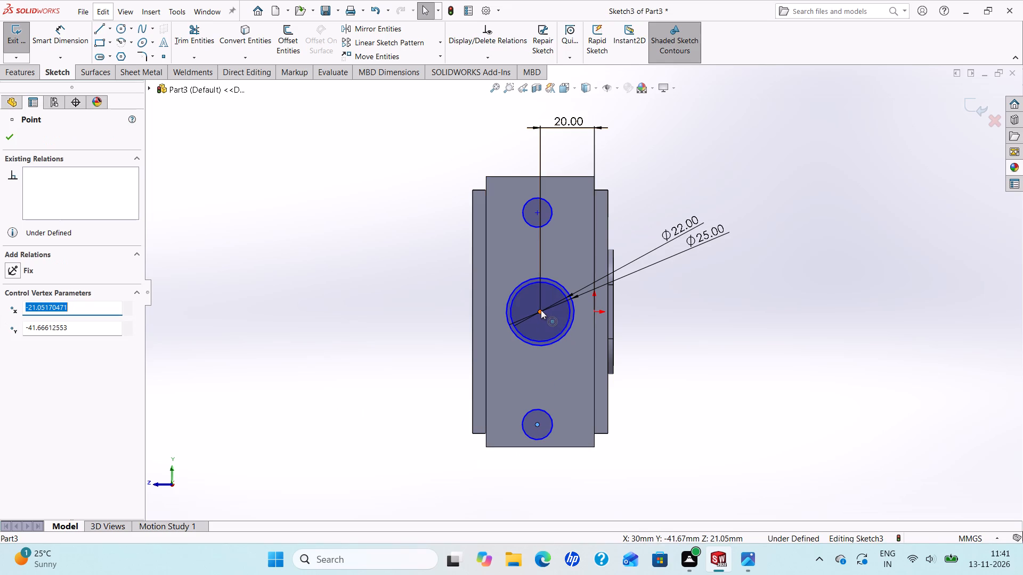
pyautogui.keyDown('ctrl'); pyautogui.click(541, 310); pyautogui.keyUp('ctrl')
pyautogui.keyDown('ctrl'); pyautogui.click(539, 212); pyautogui.keyUp('ctrl')
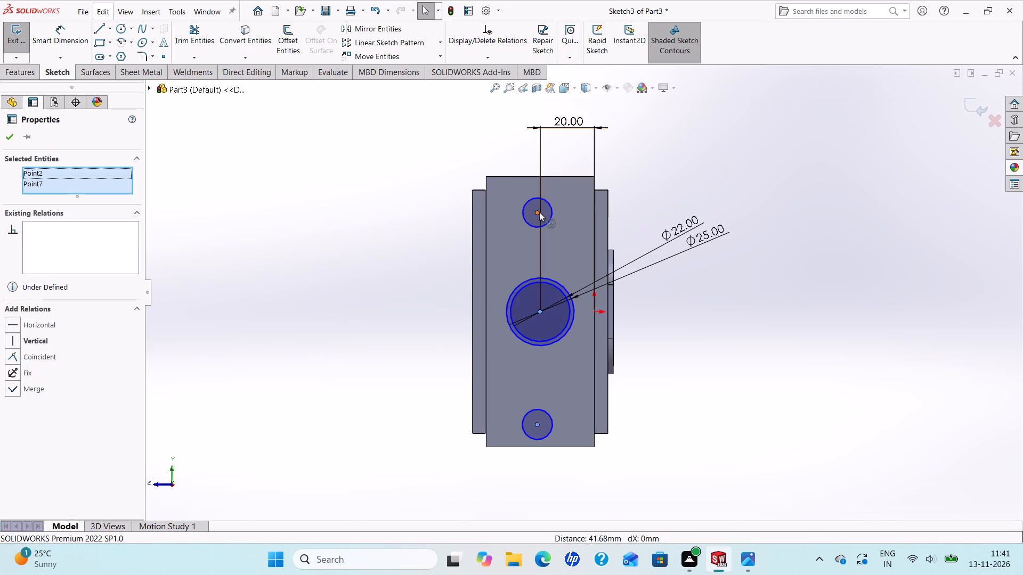
pyautogui.click(11, 352)
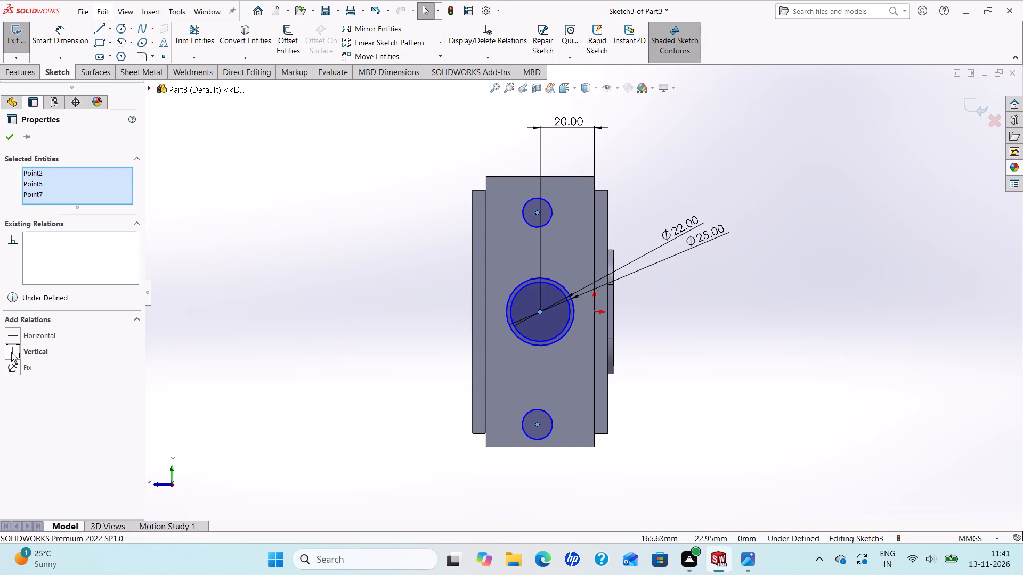
pyautogui.click(11, 137)
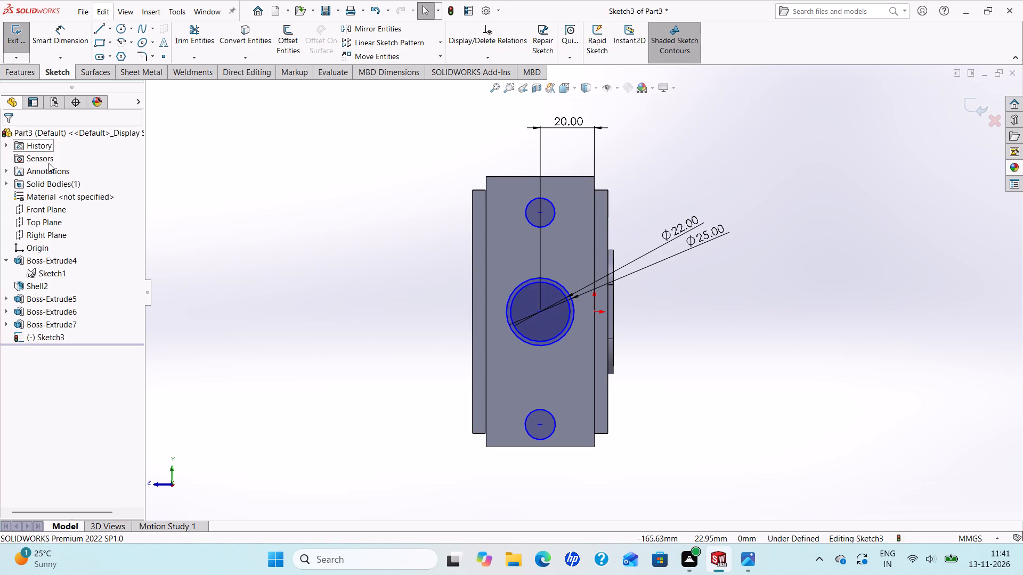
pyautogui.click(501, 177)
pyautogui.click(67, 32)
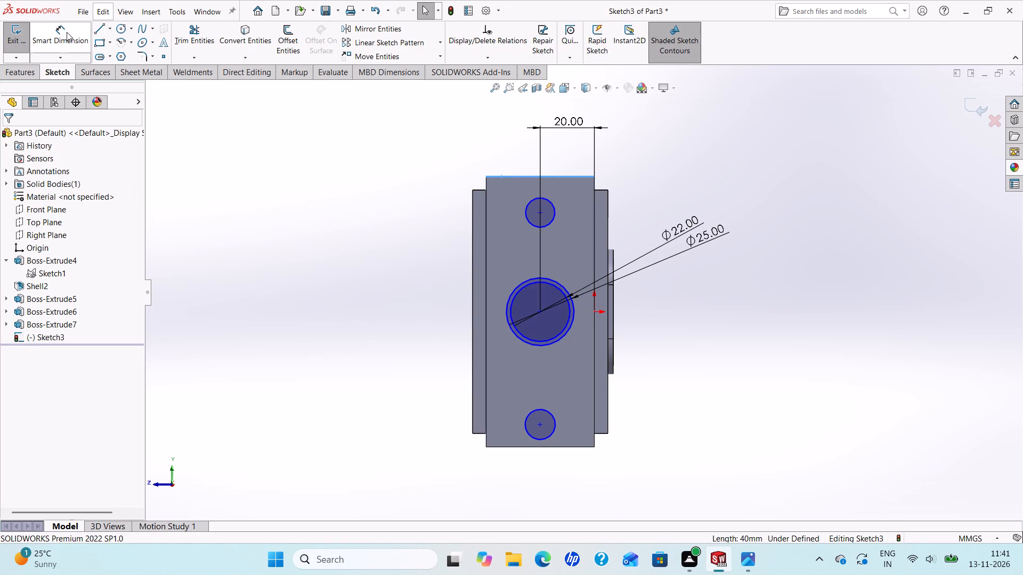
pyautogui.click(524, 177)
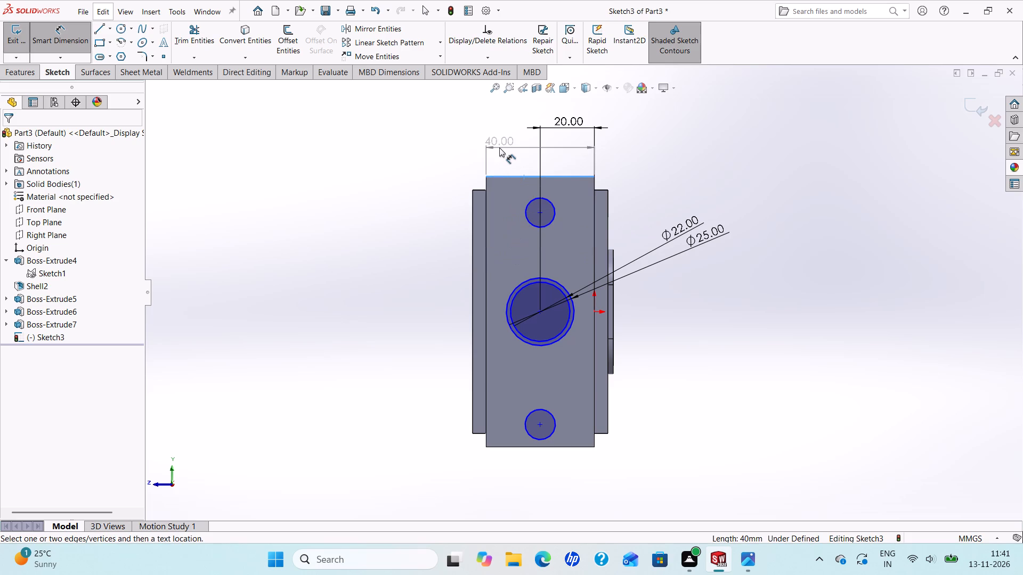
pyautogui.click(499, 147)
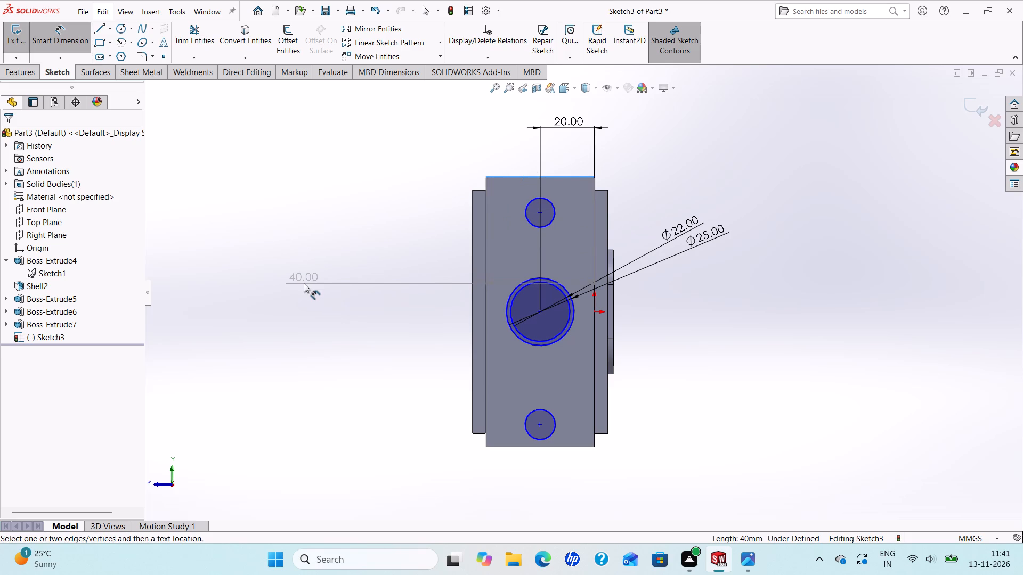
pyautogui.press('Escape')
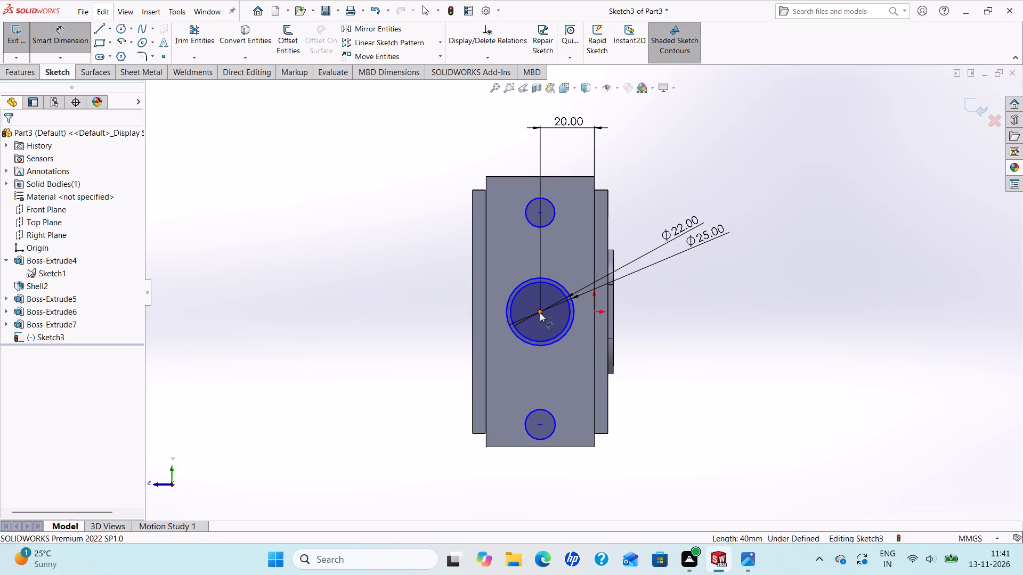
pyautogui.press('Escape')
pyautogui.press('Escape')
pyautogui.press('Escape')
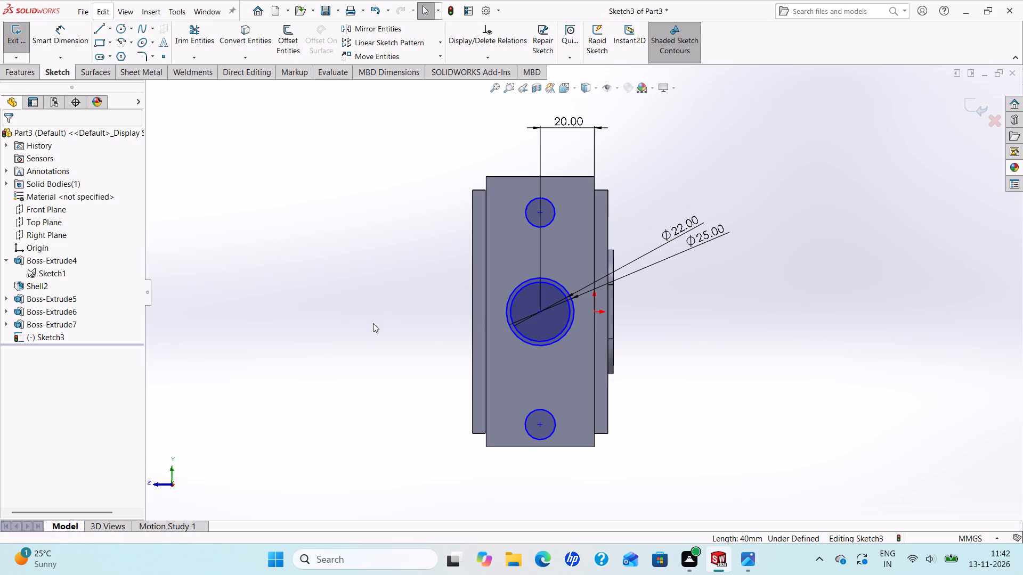
# Add a horizontal relation between the concentric circles' centre and the origin.
pyautogui.keyDown('ctrl'); pyautogui.click(543, 312); pyautogui.keyUp('ctrl')
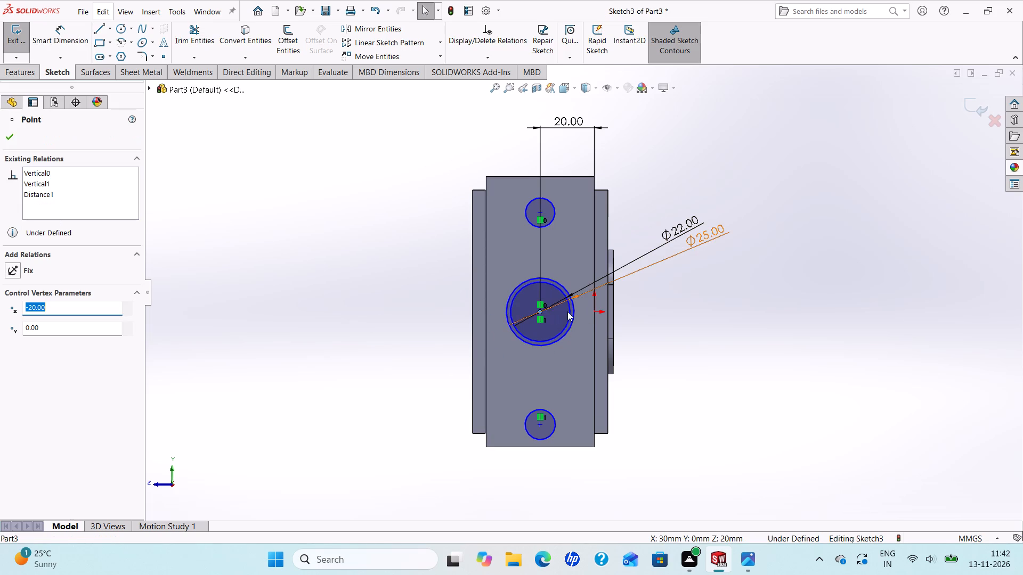
pyautogui.keyDown('ctrl'); pyautogui.click(593, 313); pyautogui.keyUp('ctrl')
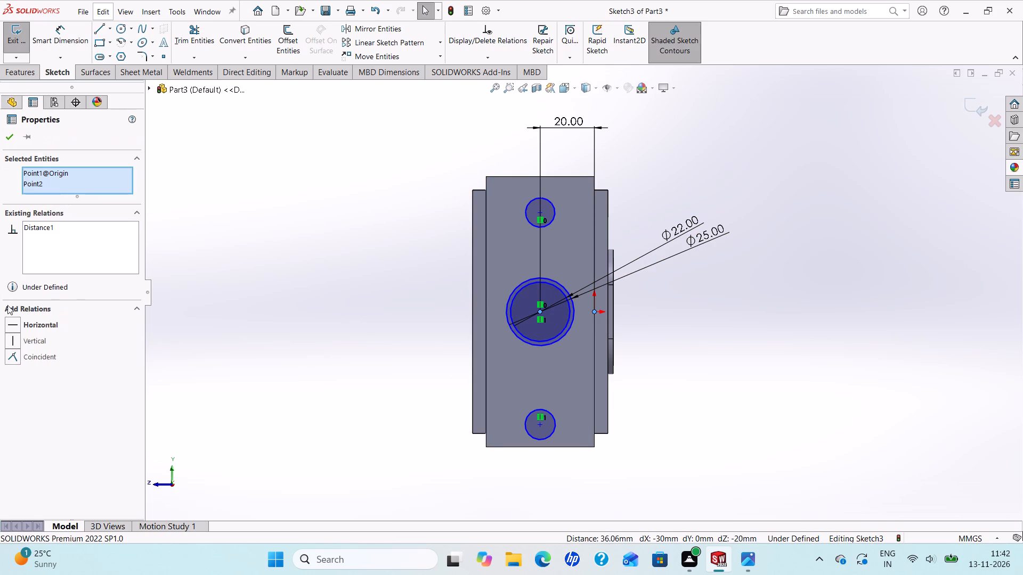
pyautogui.click(14, 326)
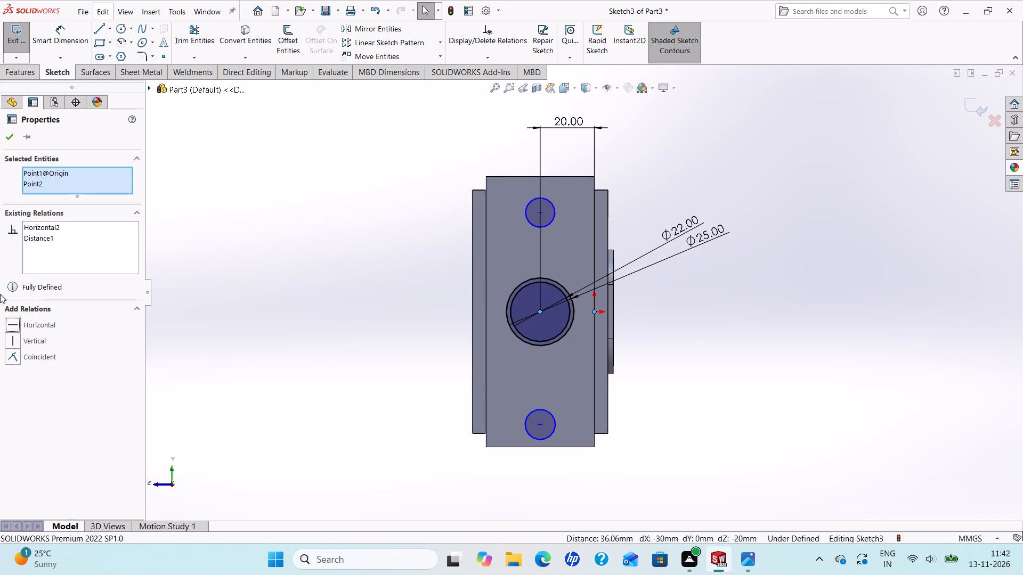
pyautogui.click(8, 142)
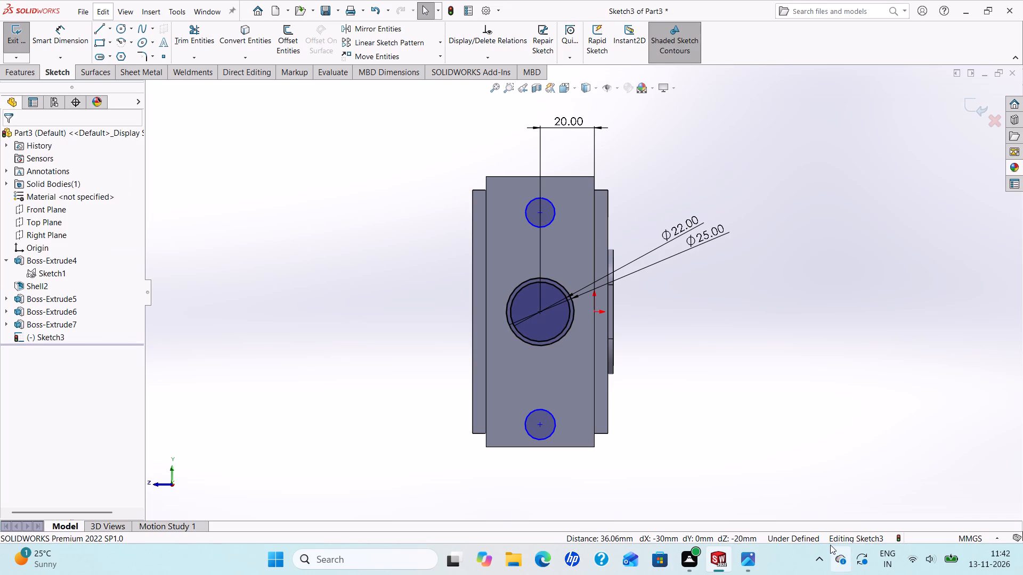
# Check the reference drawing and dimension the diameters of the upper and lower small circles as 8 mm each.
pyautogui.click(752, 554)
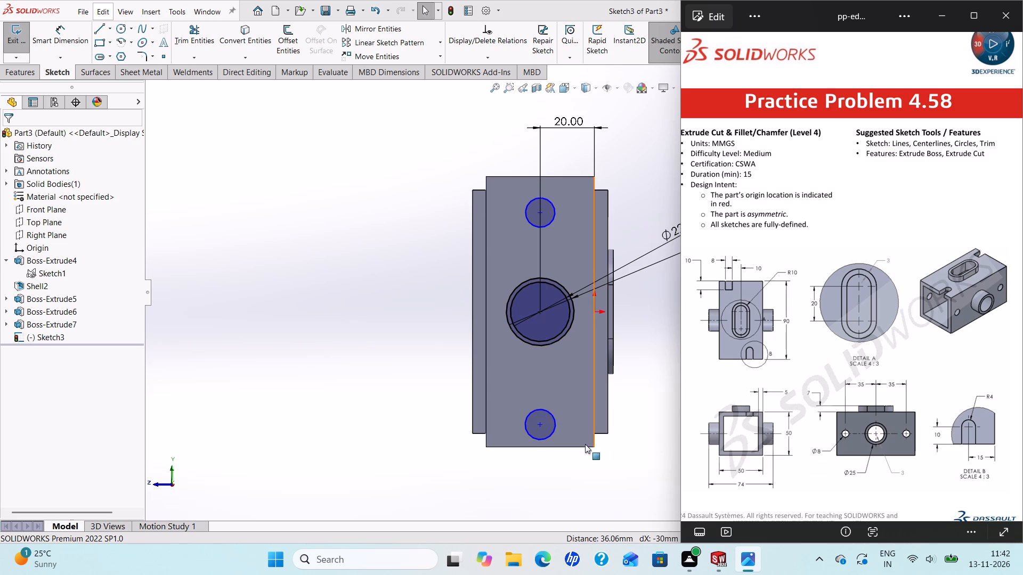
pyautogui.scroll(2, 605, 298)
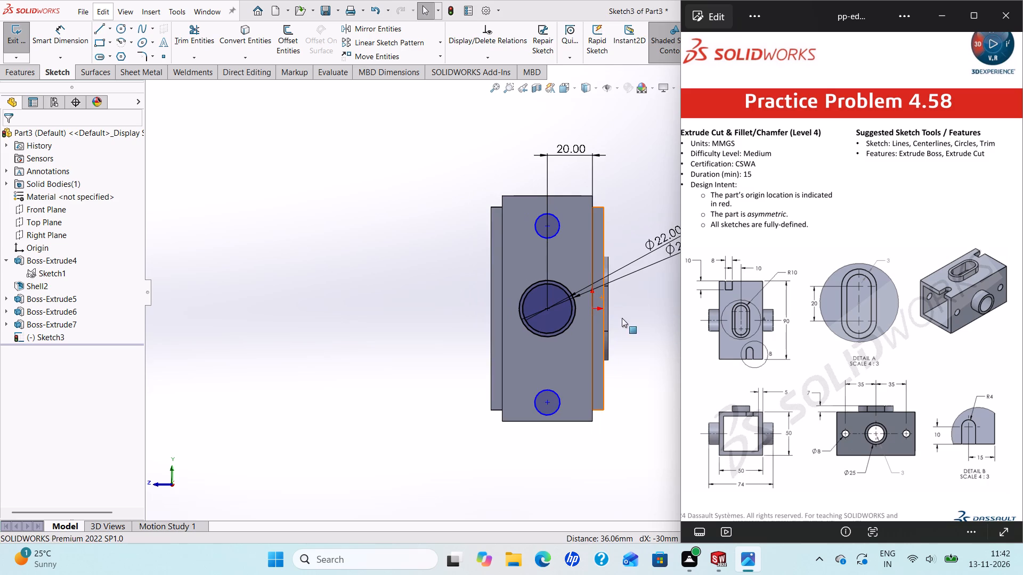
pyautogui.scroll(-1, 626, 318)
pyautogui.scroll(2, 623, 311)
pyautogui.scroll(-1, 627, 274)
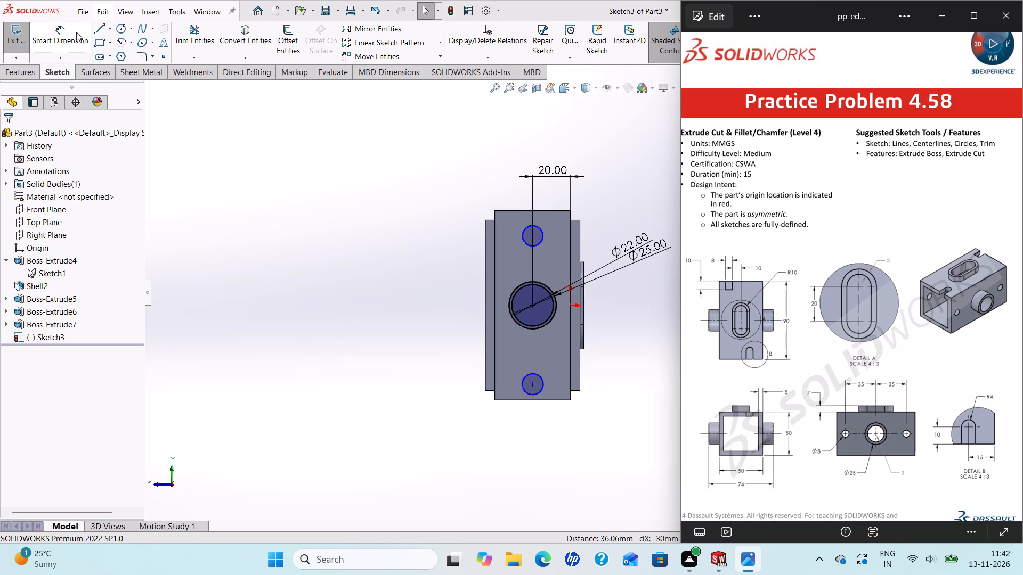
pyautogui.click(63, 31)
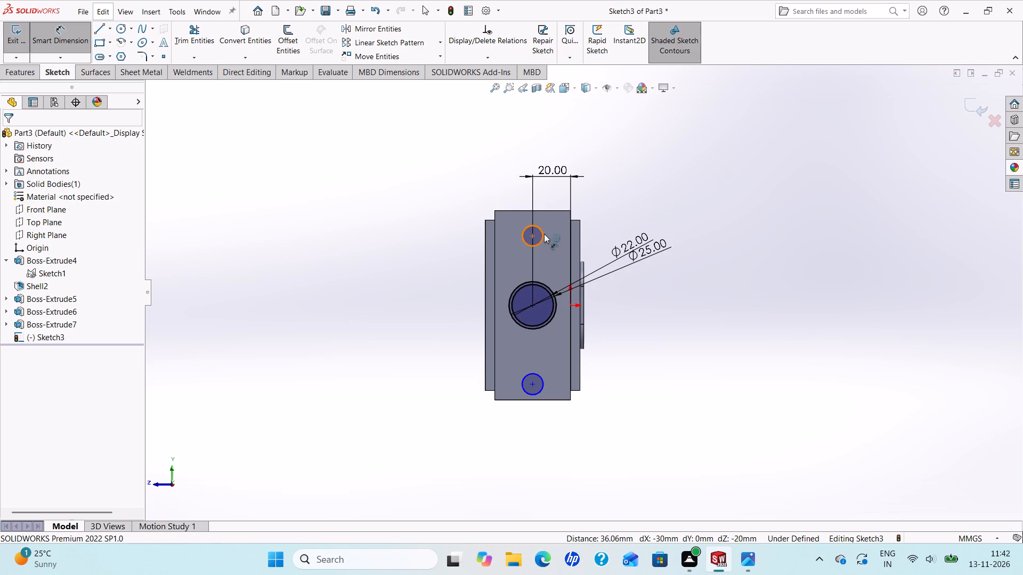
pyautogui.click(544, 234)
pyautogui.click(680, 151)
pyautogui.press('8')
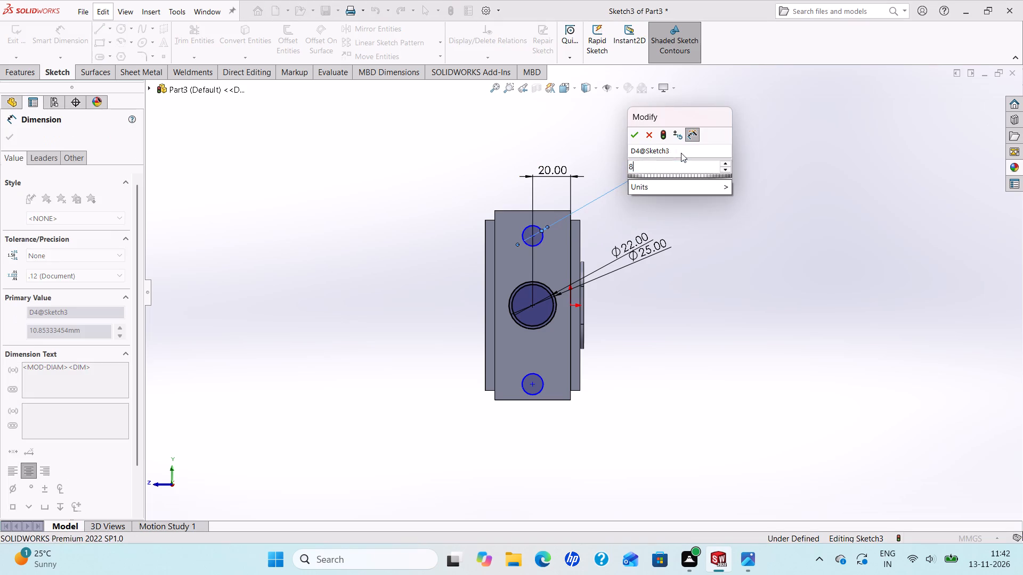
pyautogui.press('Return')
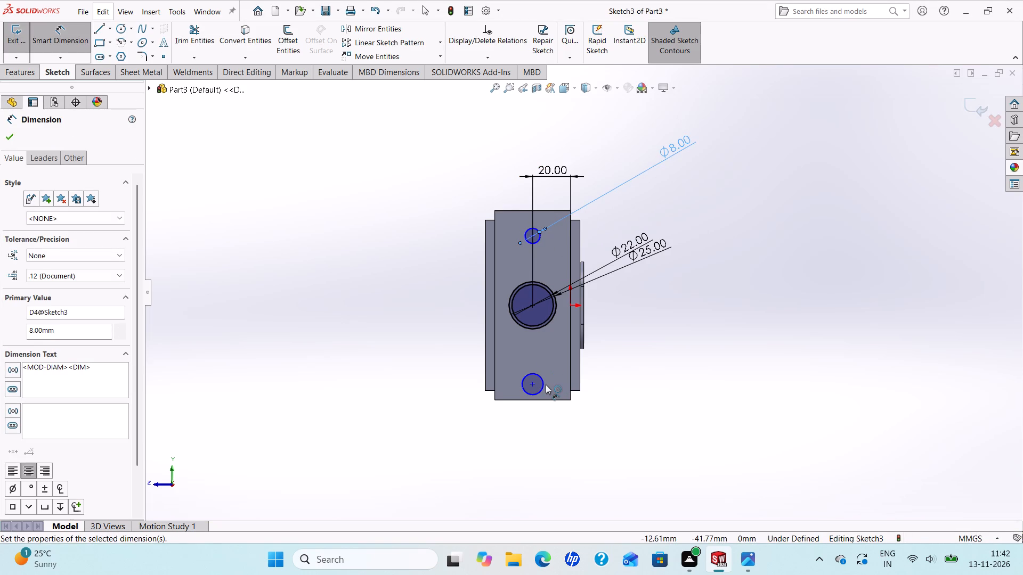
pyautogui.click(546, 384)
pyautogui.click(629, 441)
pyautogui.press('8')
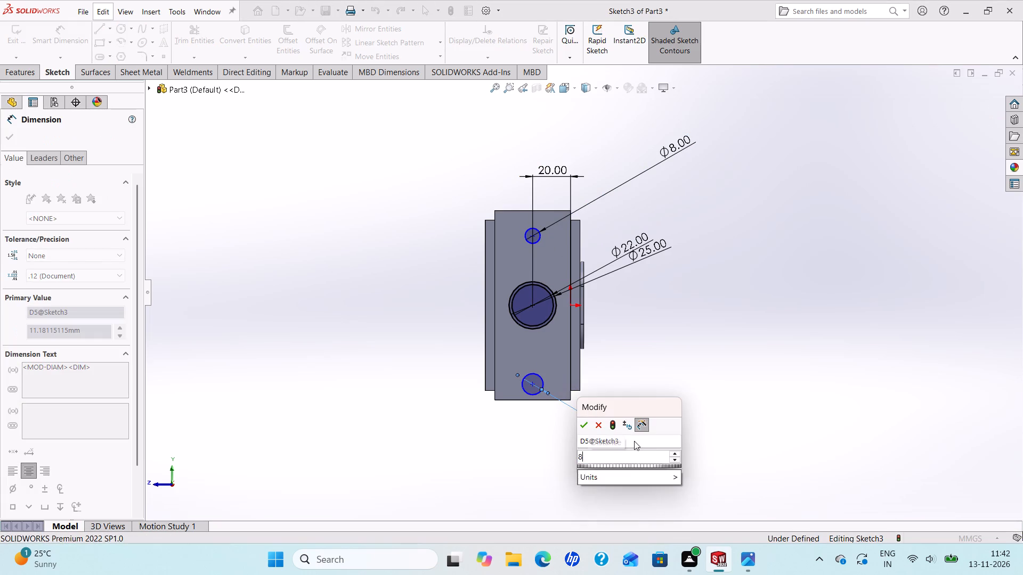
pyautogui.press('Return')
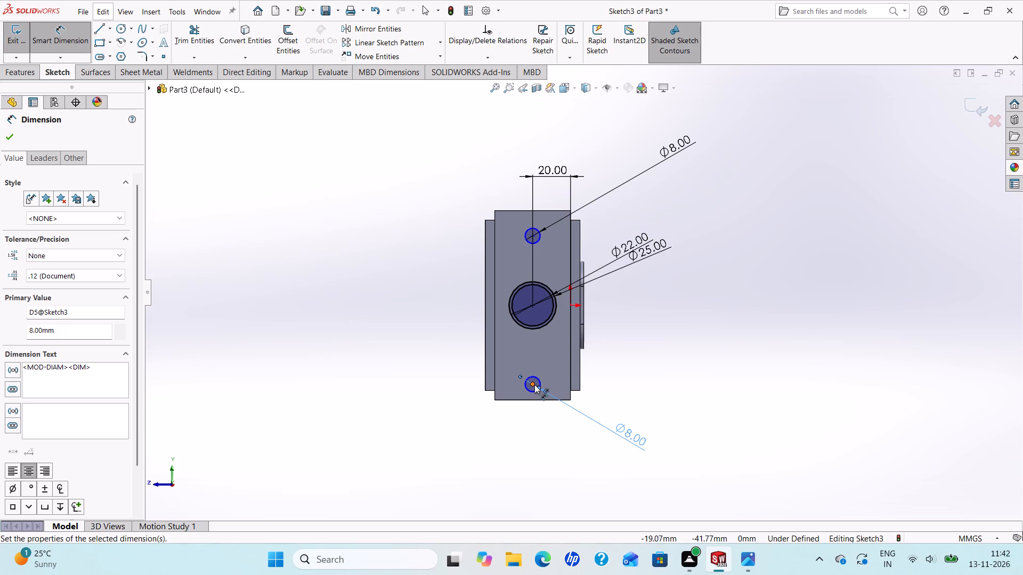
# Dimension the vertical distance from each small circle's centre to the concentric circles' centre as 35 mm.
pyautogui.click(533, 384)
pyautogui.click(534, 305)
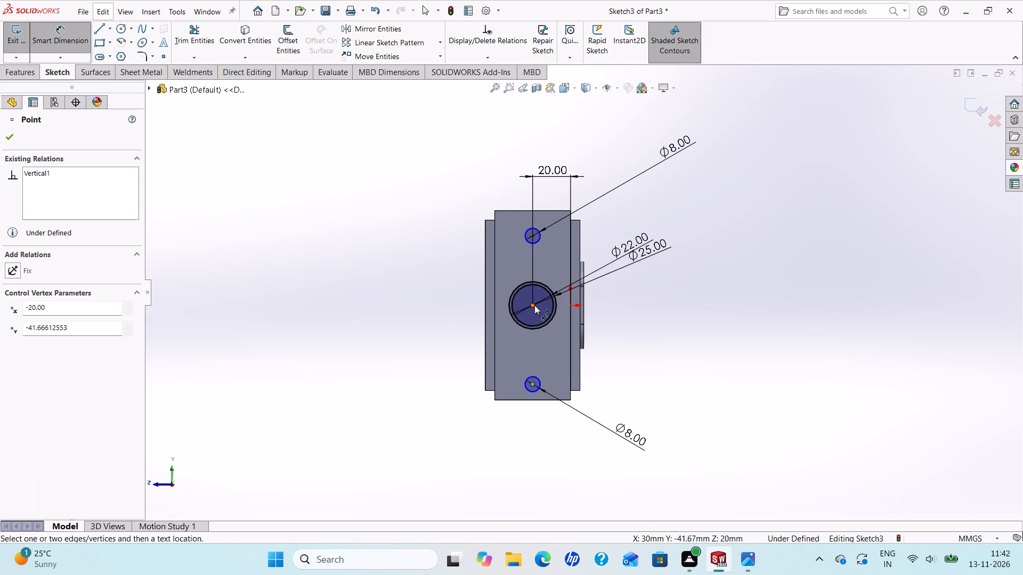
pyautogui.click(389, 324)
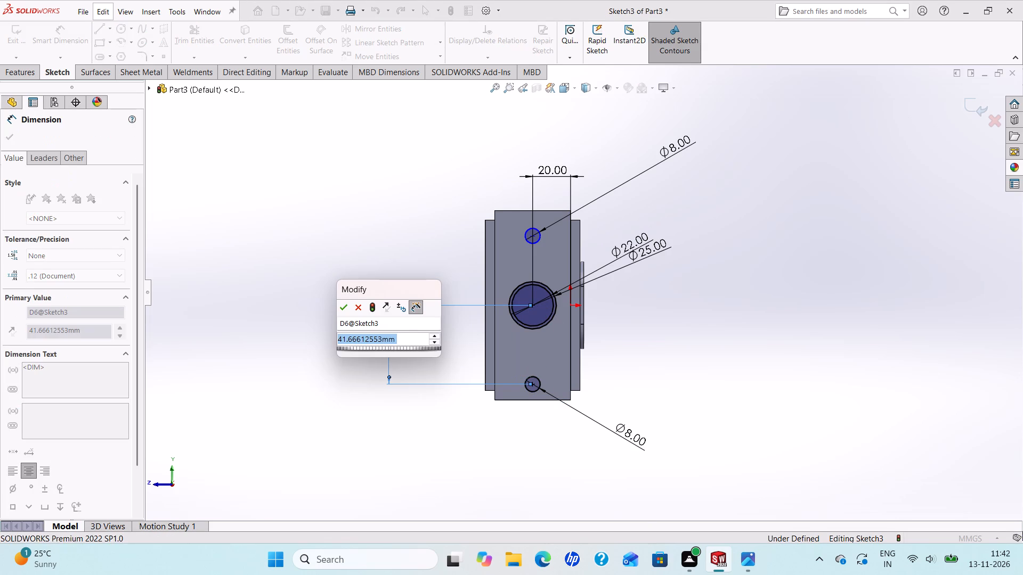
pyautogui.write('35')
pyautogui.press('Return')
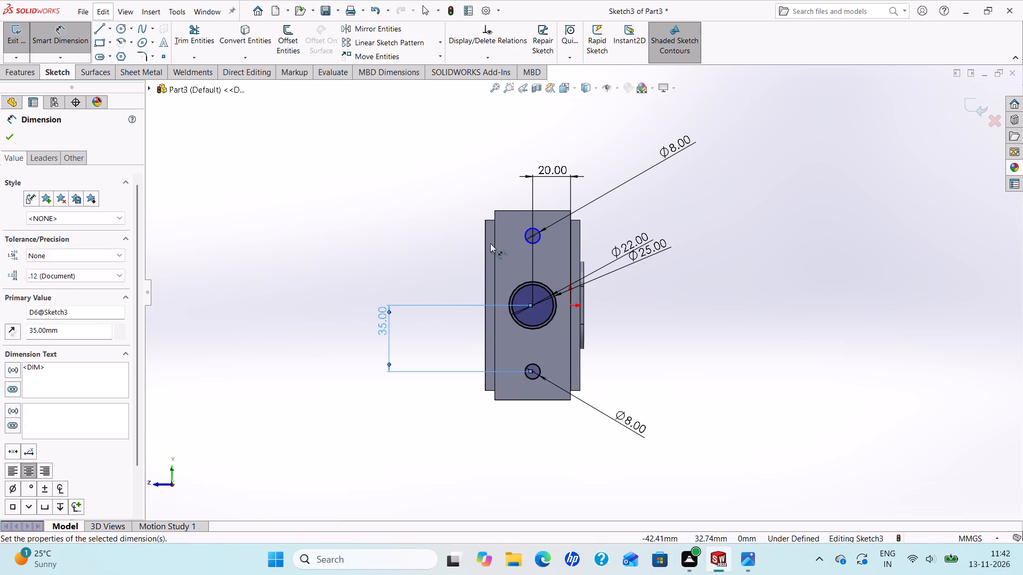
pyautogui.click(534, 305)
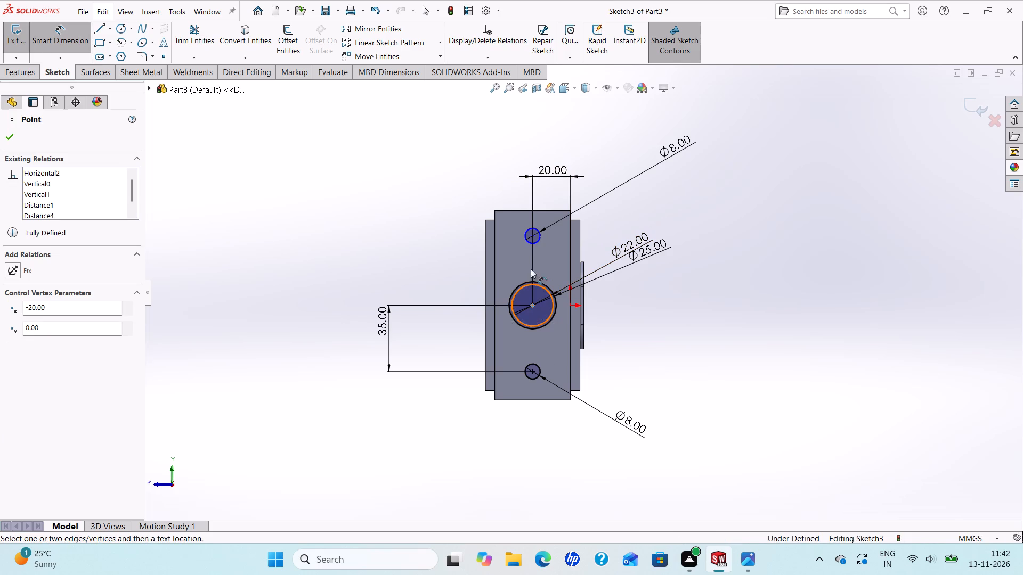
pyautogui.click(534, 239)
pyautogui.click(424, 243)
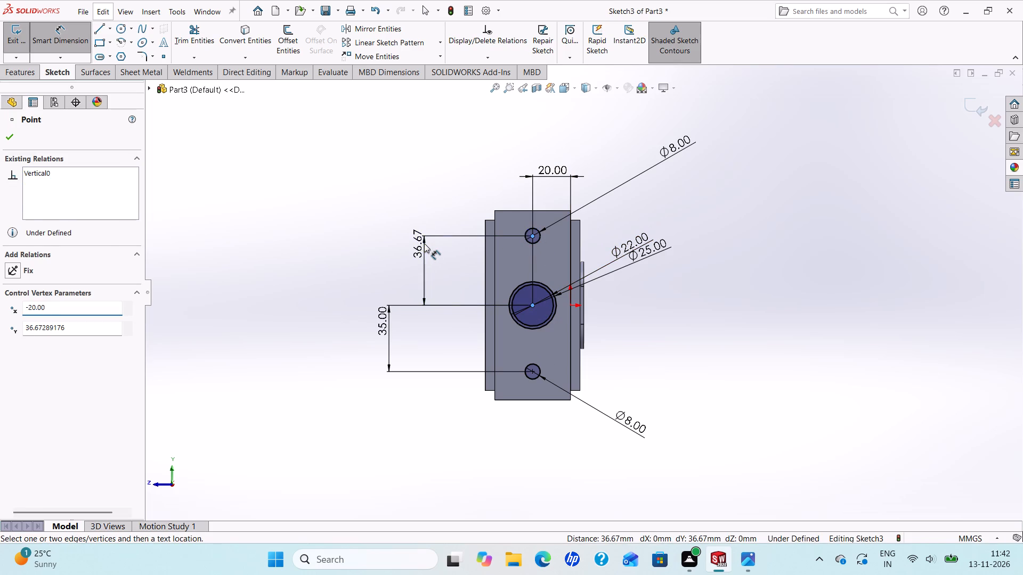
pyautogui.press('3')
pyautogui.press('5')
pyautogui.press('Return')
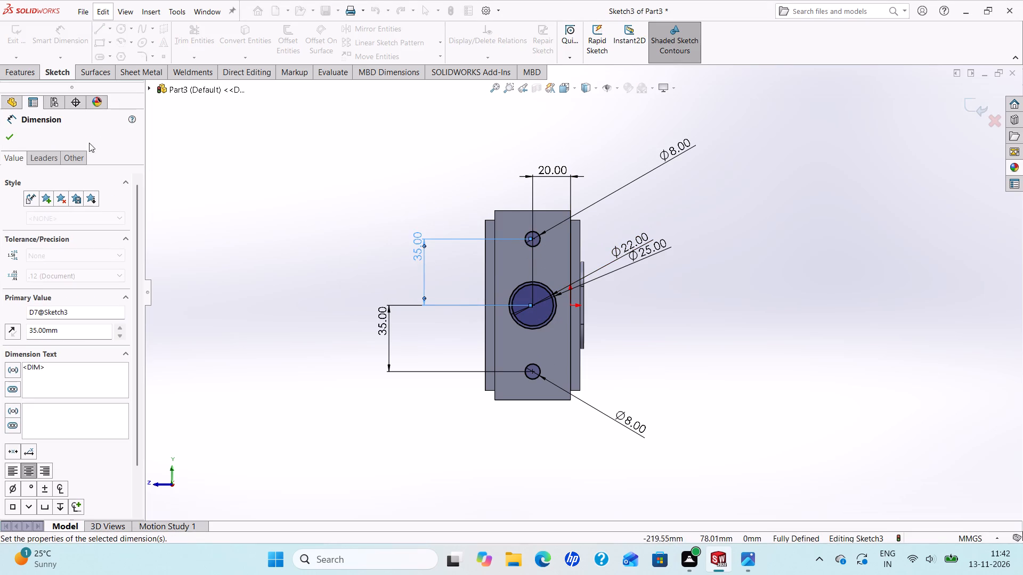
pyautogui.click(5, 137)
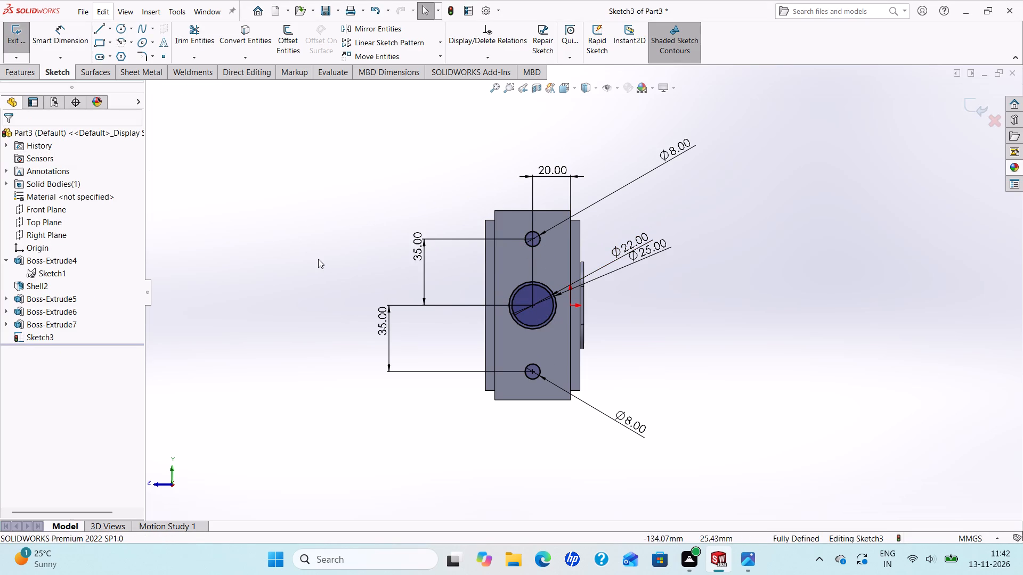
# Inspect the block from several sides and compare its shape with the Practice Problem 4.58 reference drawing.
pyautogui.scroll(1, 318, 259)
pyautogui.scroll(-1, 379, 280)
pyautogui.moveTo(386, 286); pyautogui.dragTo(503, 363, button='middle')
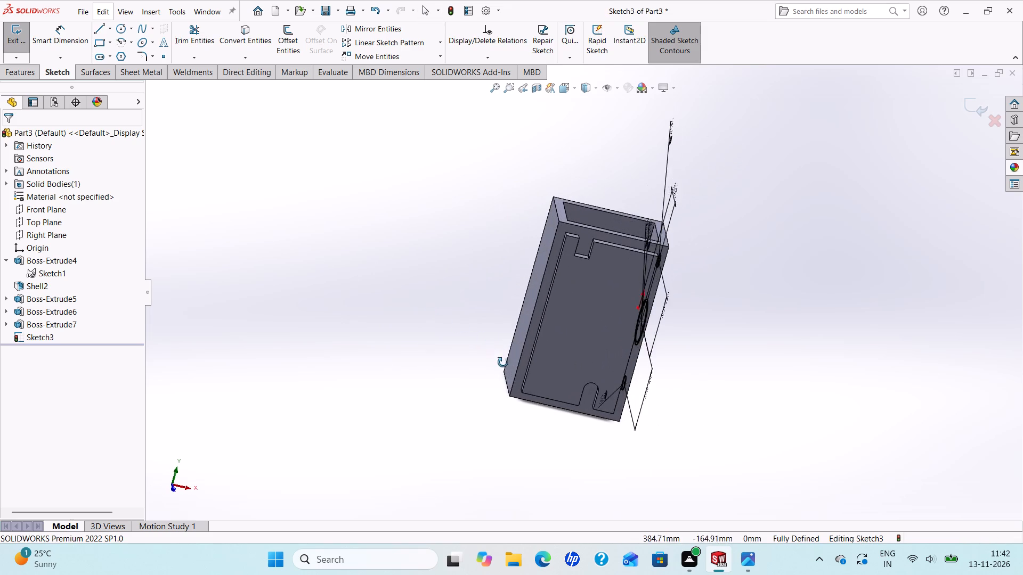
pyautogui.moveTo(503, 363); pyautogui.dragTo(443, 334, button='middle')
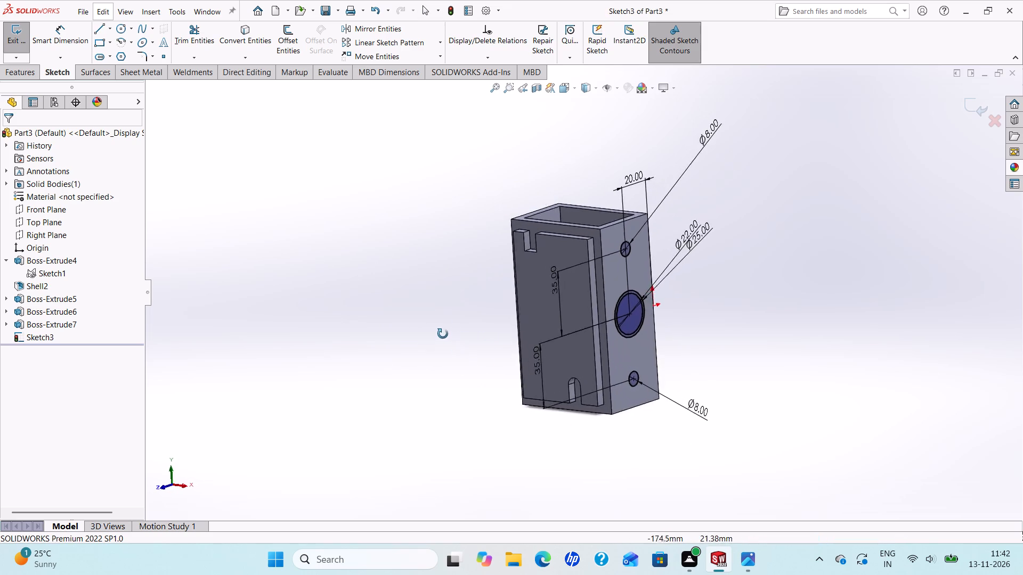
pyautogui.moveTo(443, 334); pyautogui.dragTo(297, 314, button='middle')
pyautogui.scroll(-1, 594, 339)
pyautogui.scroll(-1, 689, 342)
pyautogui.scroll(2, 692, 328)
pyautogui.scroll(-1, 681, 279)
pyautogui.scroll(2, 654, 300)
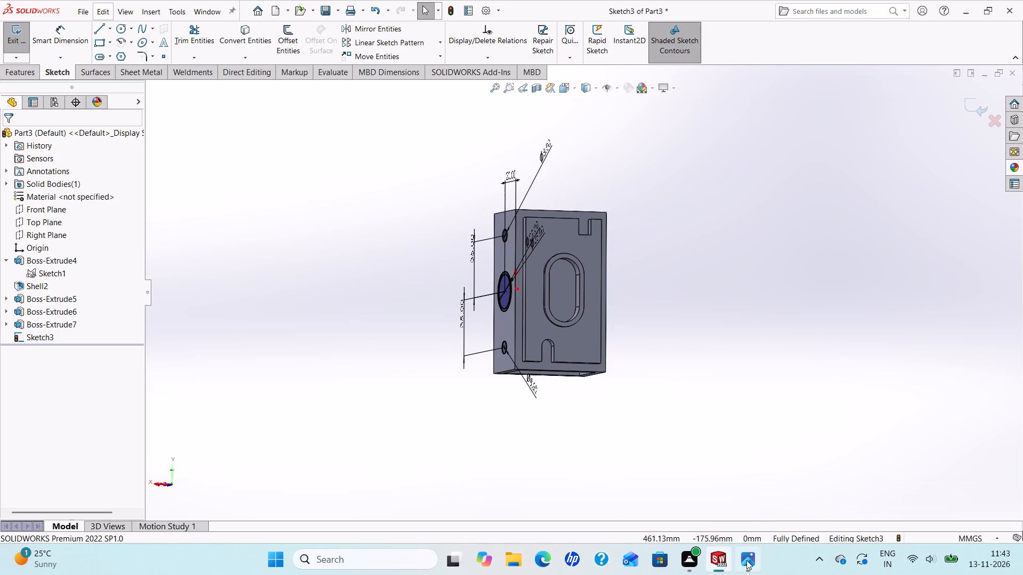
pyautogui.click(746, 560)
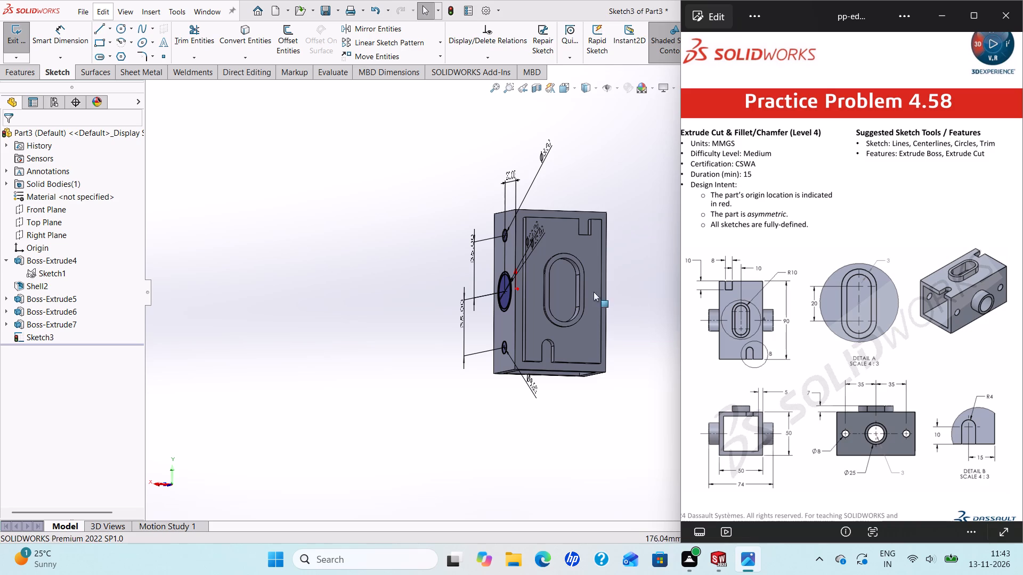
pyautogui.scroll(-2, 627, 284)
pyautogui.scroll(3, 618, 297)
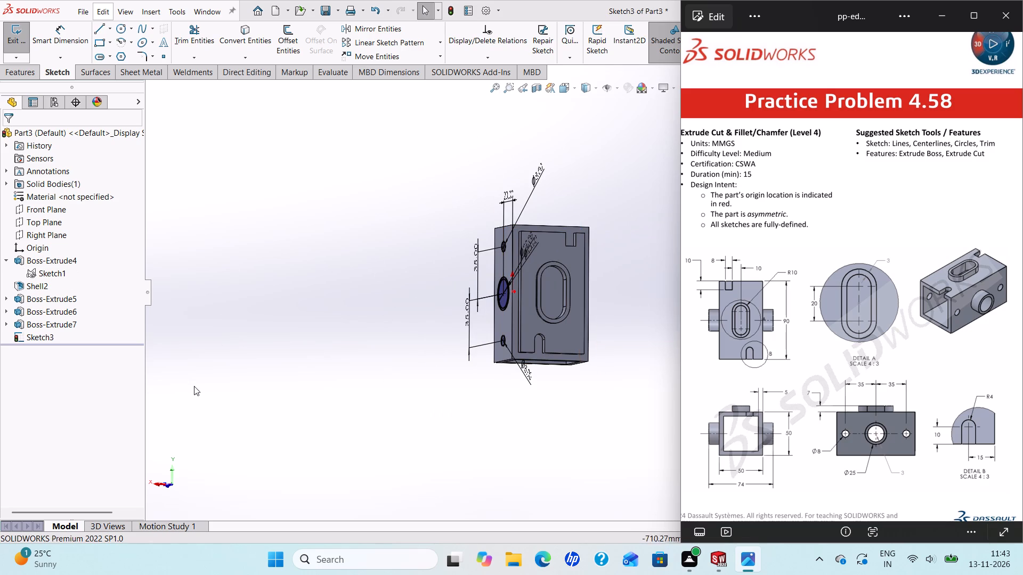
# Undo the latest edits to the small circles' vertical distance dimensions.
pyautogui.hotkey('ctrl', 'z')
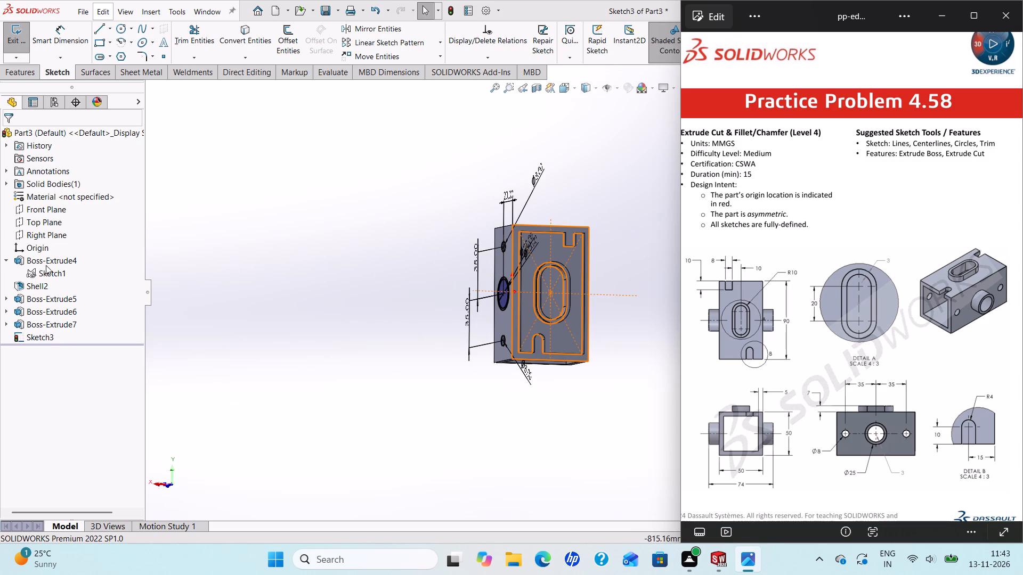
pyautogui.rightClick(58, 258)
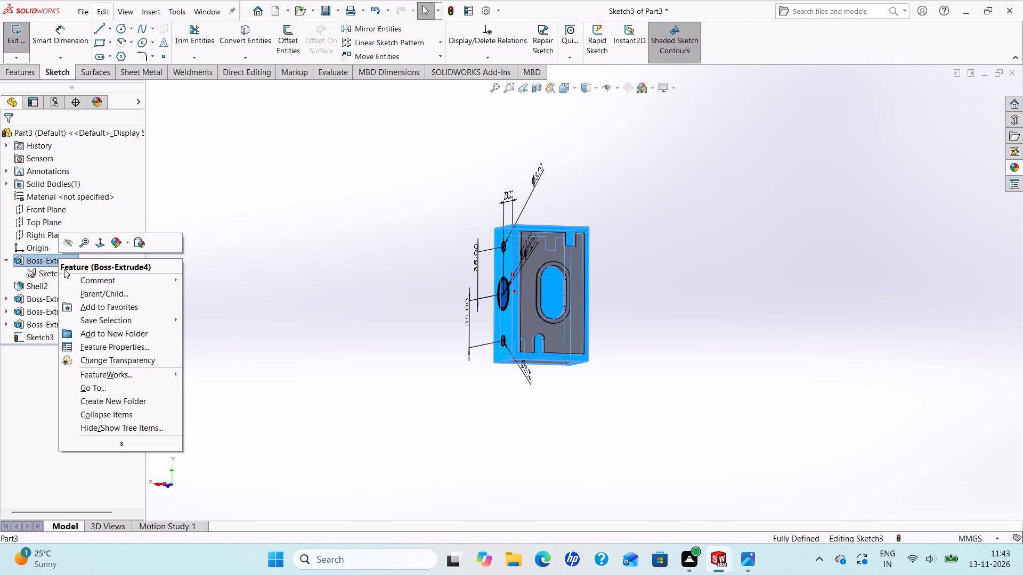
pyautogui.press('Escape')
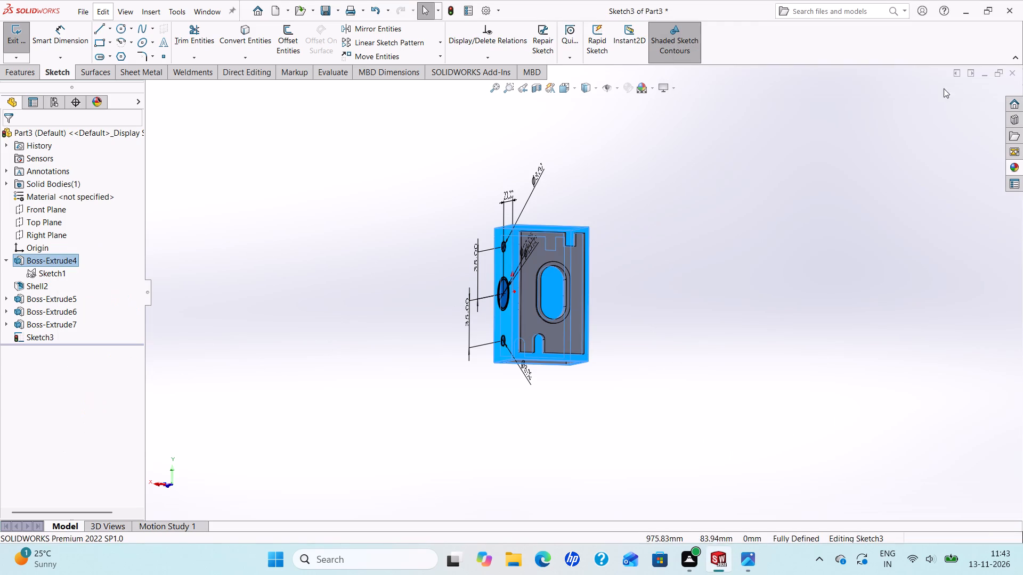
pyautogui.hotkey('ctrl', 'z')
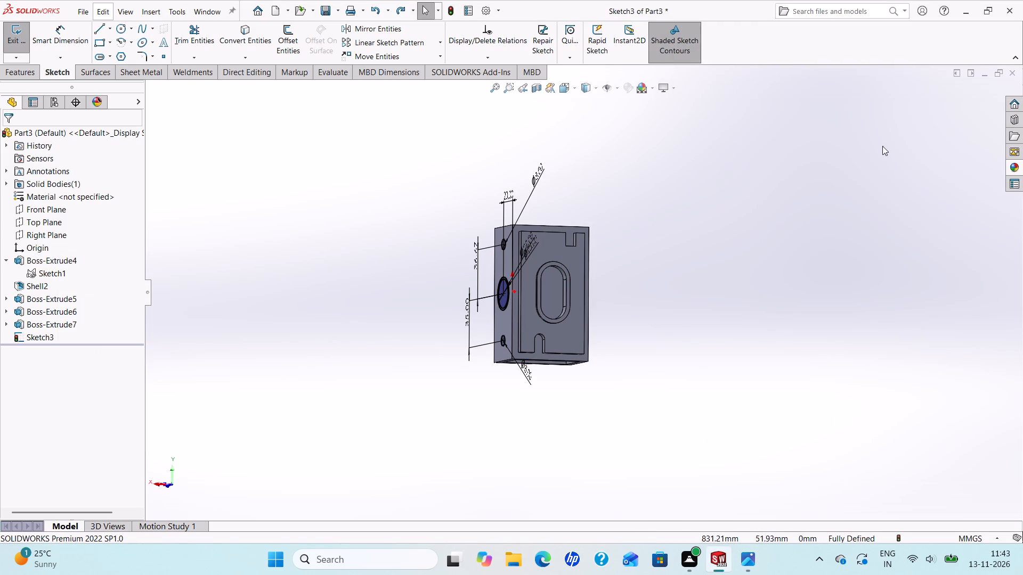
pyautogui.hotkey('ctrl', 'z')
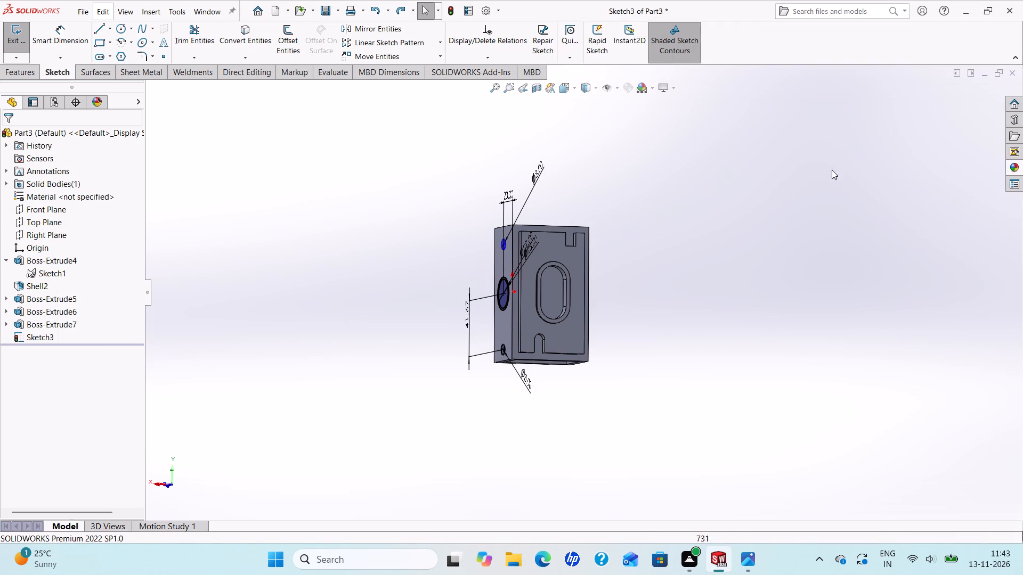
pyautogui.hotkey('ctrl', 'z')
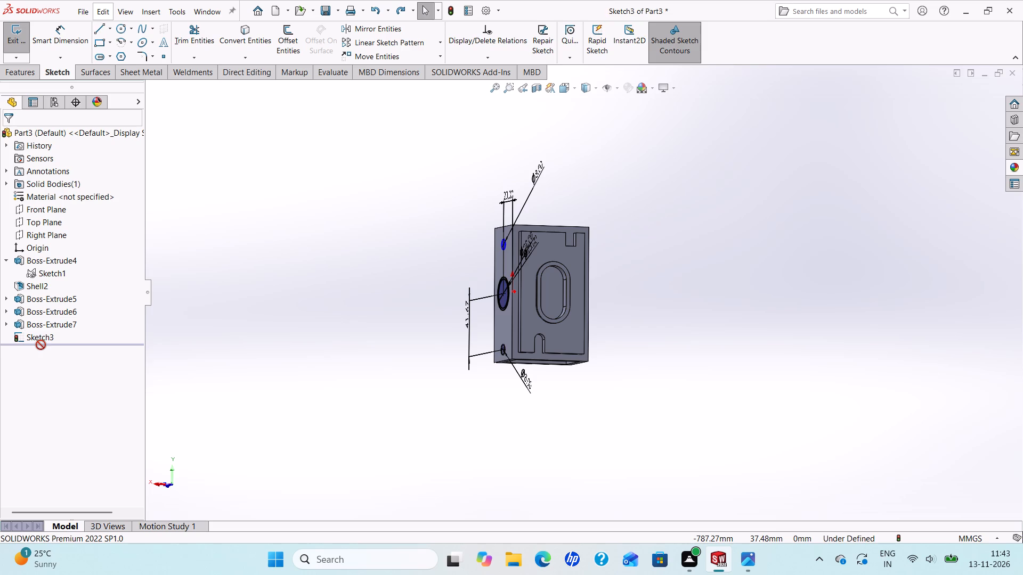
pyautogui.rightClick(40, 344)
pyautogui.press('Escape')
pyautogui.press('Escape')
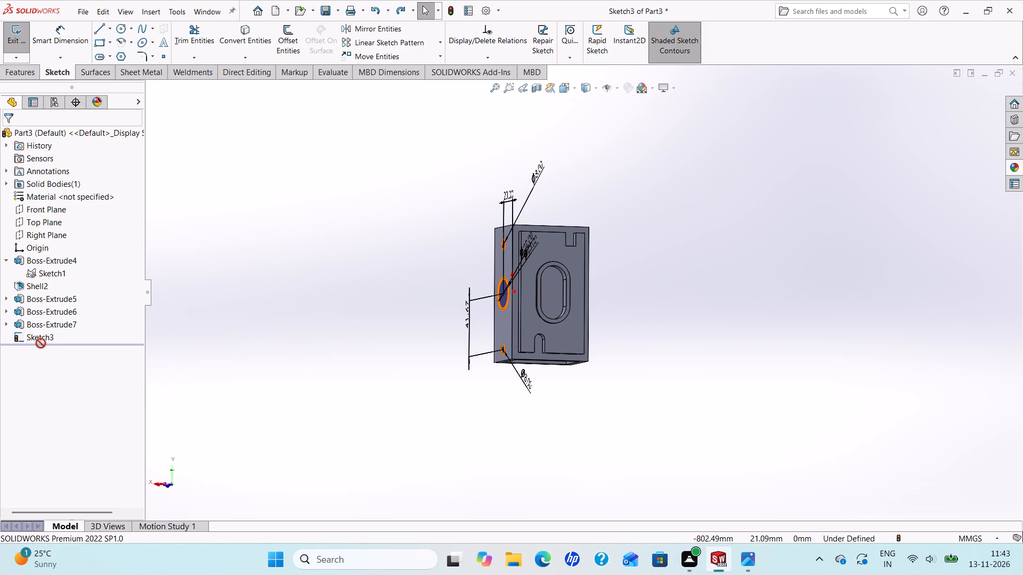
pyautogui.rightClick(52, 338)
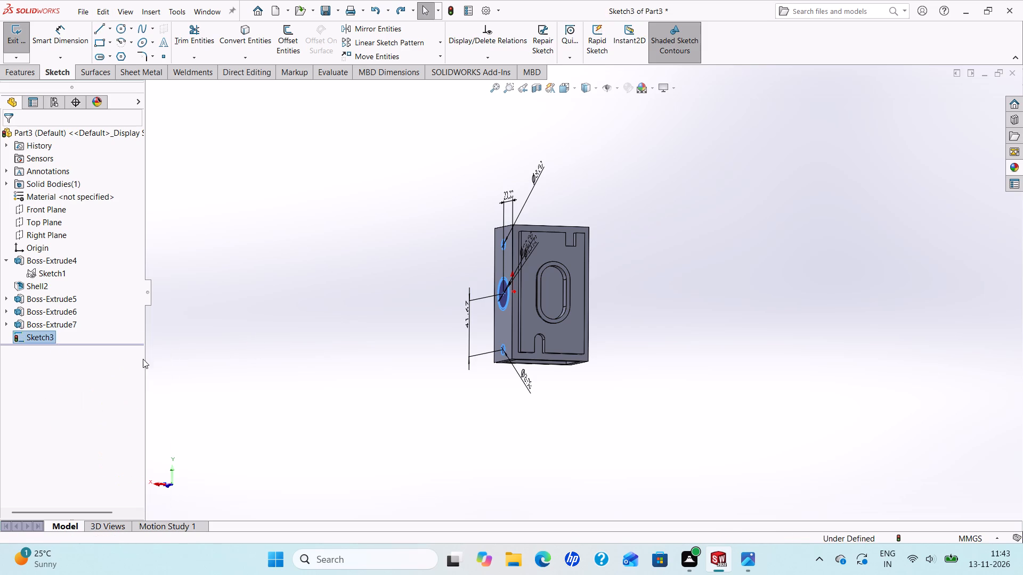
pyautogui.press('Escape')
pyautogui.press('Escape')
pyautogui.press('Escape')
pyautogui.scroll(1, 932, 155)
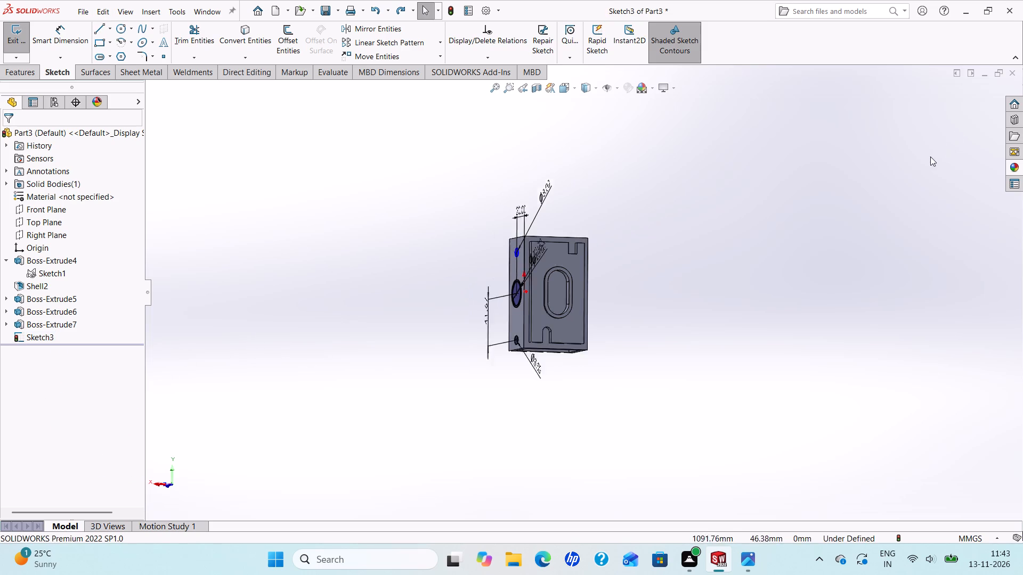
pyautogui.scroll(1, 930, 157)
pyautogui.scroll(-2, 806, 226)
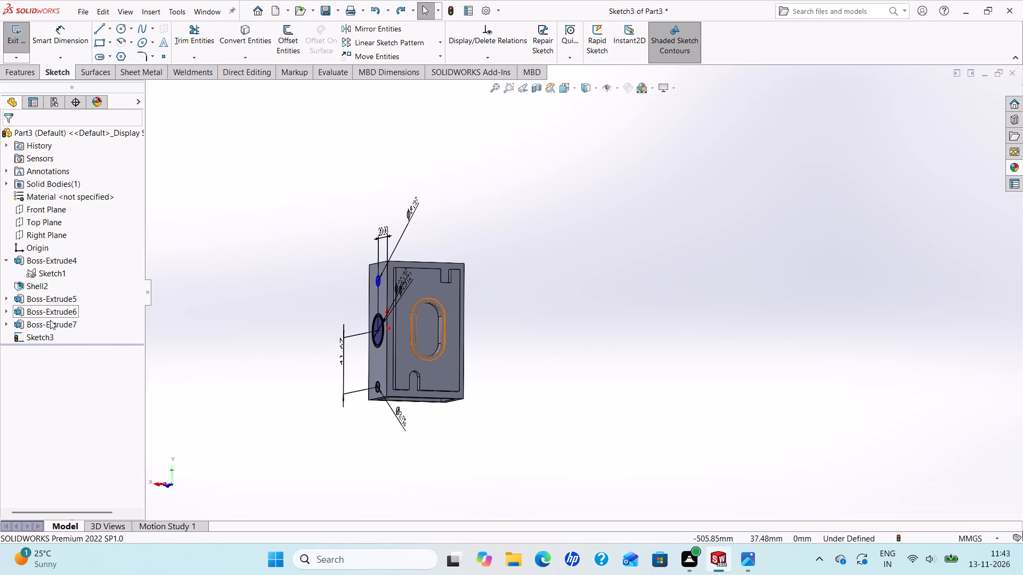
# Exit the side-face sketch and delete the Boss-Extrude4 feature together with all its dependent features.
pyautogui.click(13, 38)
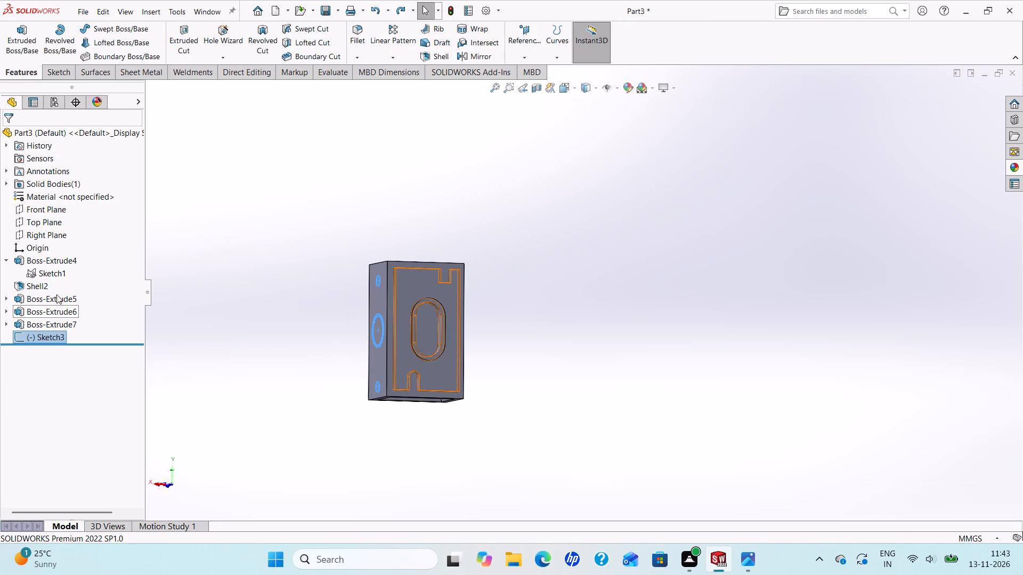
pyautogui.rightClick(59, 260)
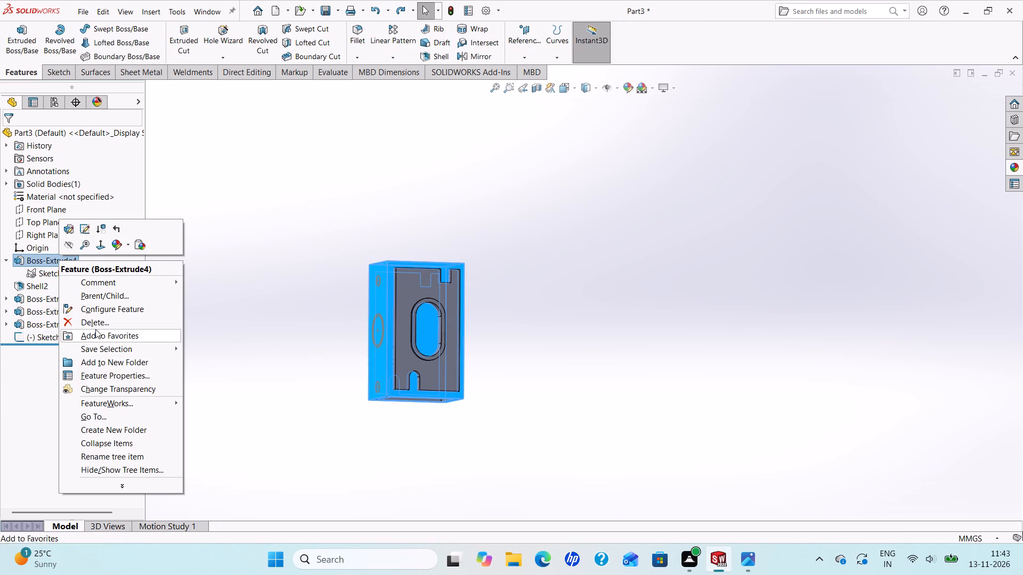
pyautogui.click(98, 323)
pyautogui.click(601, 209)
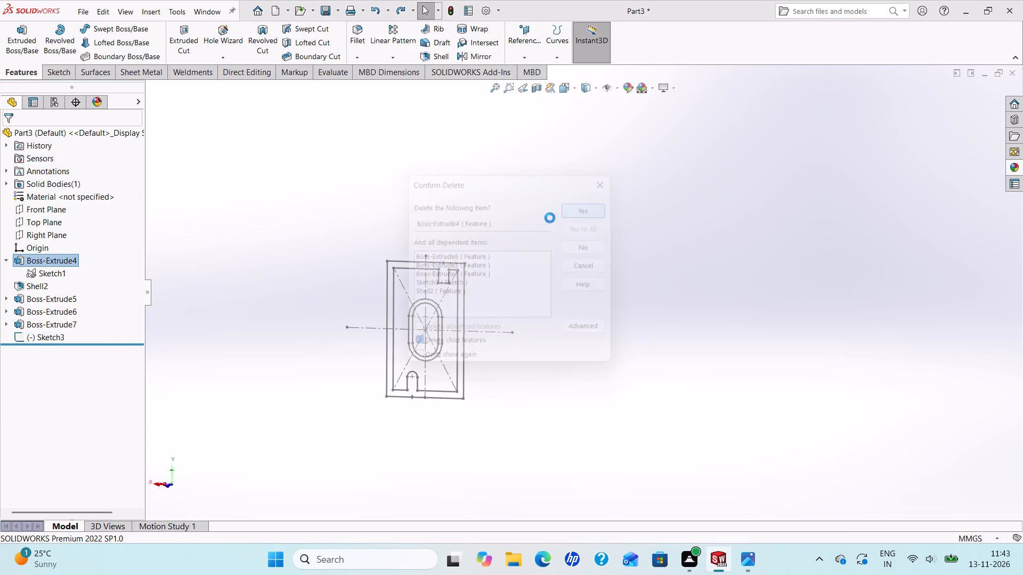
# Delete the remaining base profile sketch, Sketch1, from the part.
pyautogui.rightClick(43, 249)
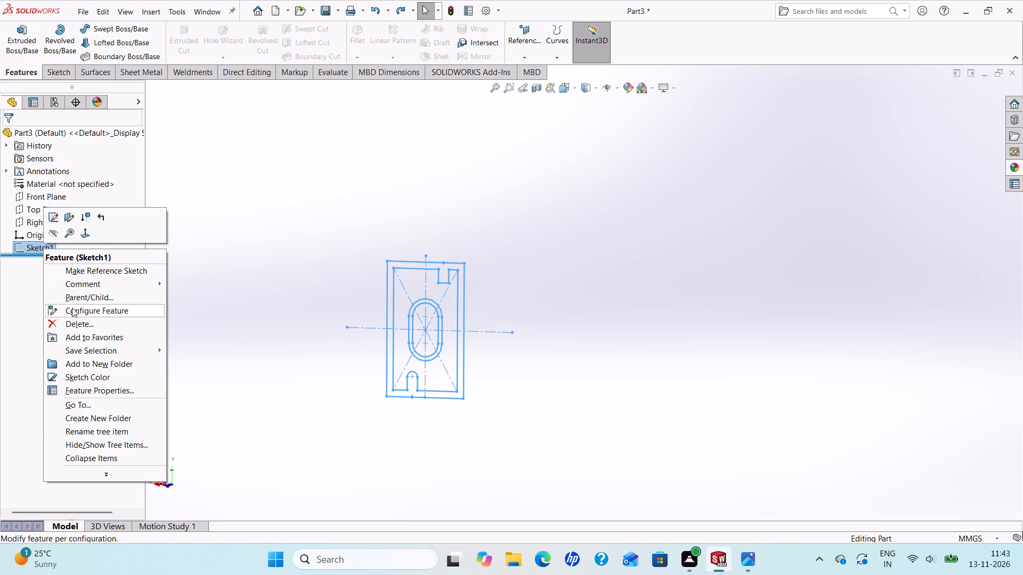
pyautogui.click(81, 325)
pyautogui.click(577, 209)
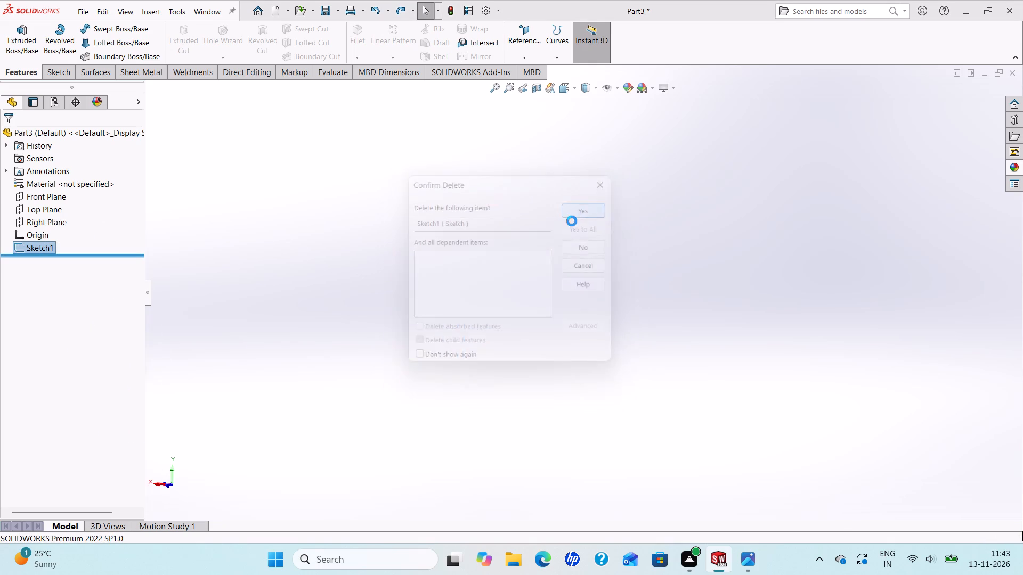
# Start a new sketch on the Front Plane and bring up the Practice Problem 4.58 reference drawing.
pyautogui.click(40, 199)
pyautogui.click(47, 182)
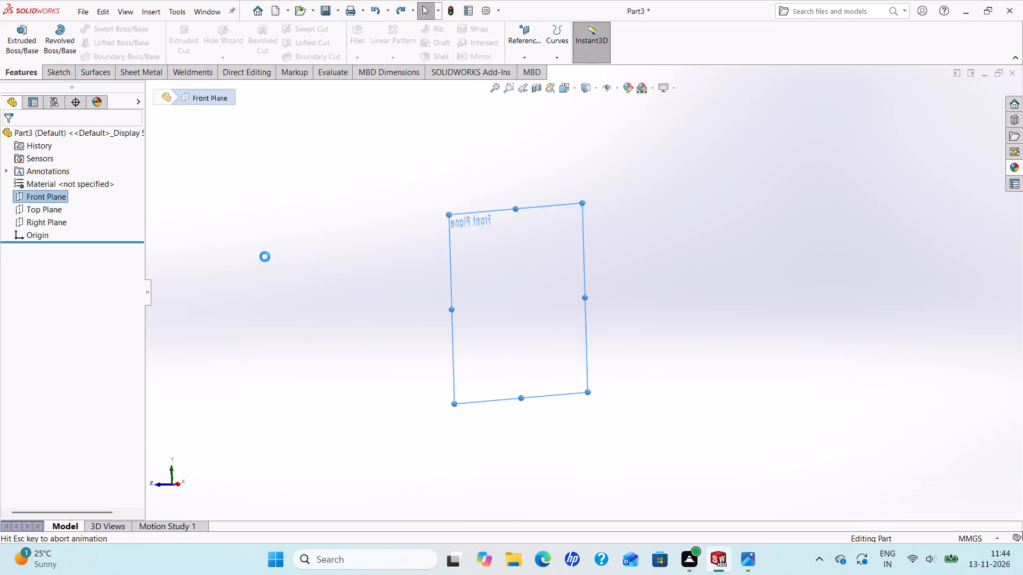
pyautogui.scroll(2, 844, 272)
pyautogui.scroll(-2, 837, 281)
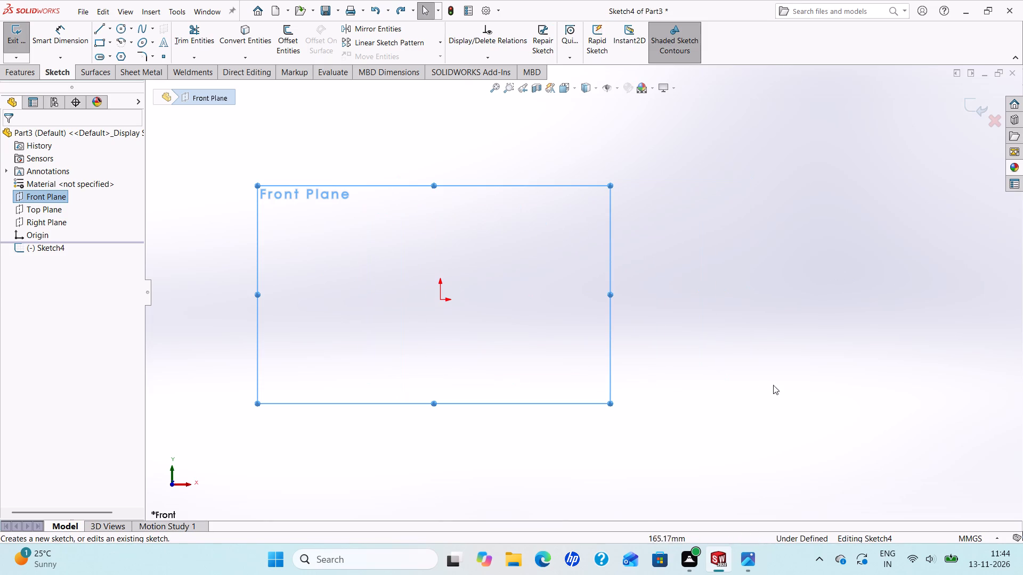
pyautogui.click(749, 563)
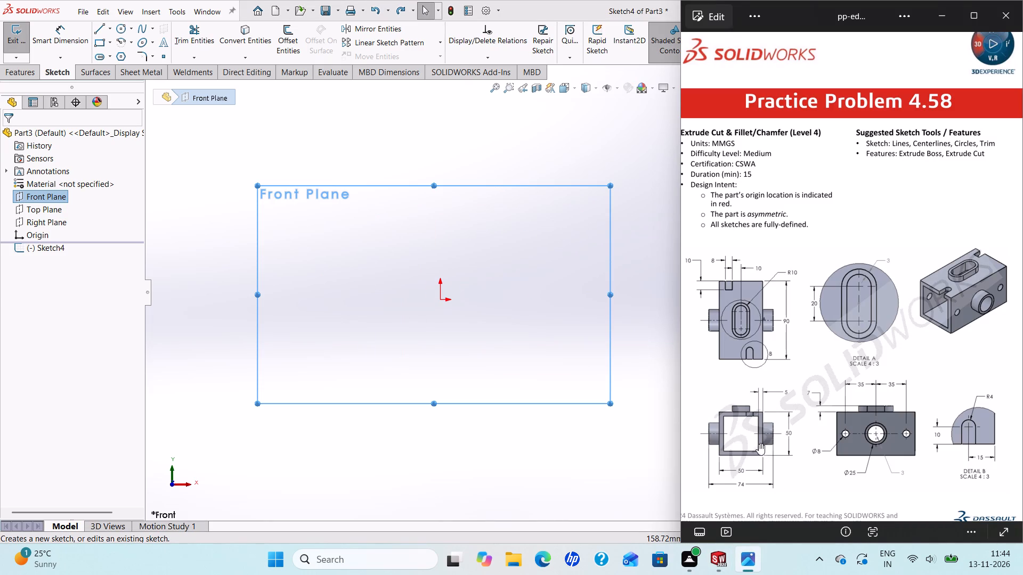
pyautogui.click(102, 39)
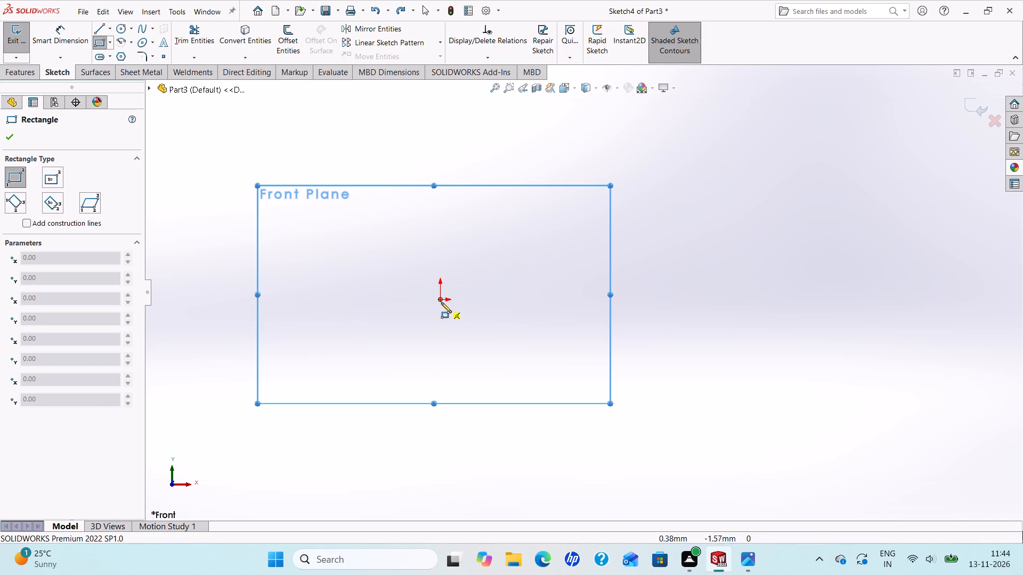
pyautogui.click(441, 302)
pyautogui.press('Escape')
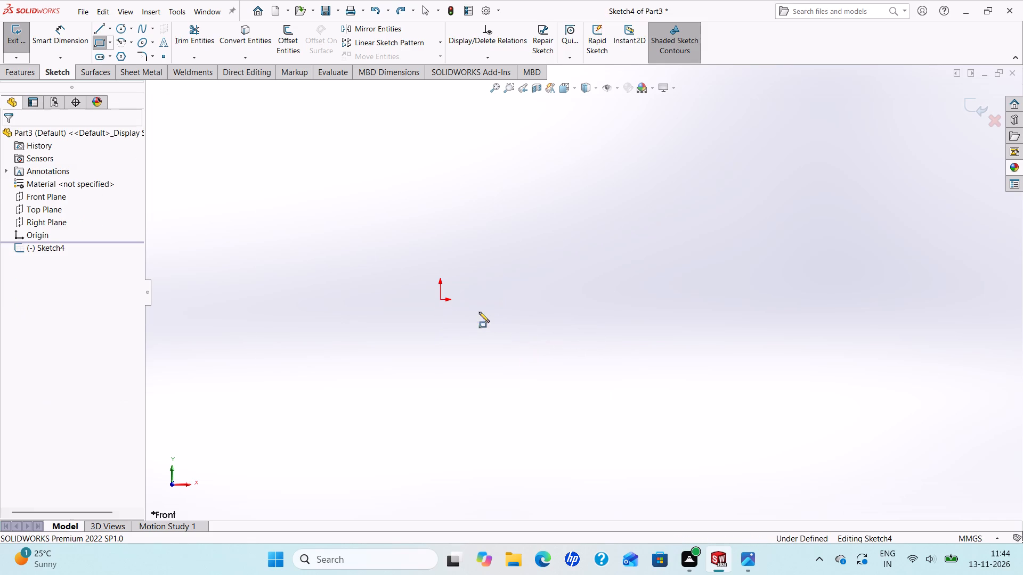
# Sketch a center rectangle about 93 mm wide and 81 mm high, centered on the origin.
pyautogui.click(109, 46)
pyautogui.click(111, 69)
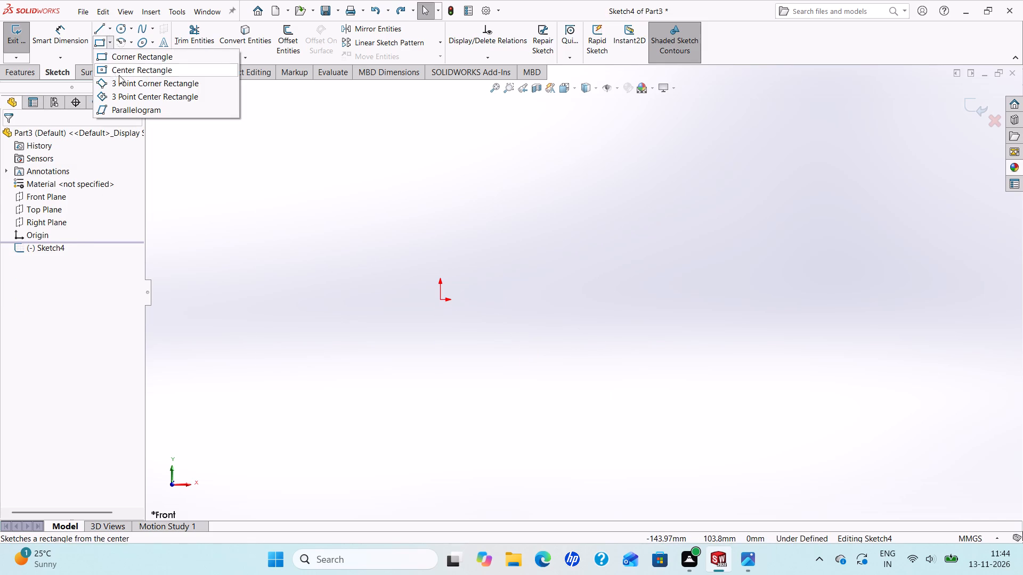
pyautogui.click(440, 299)
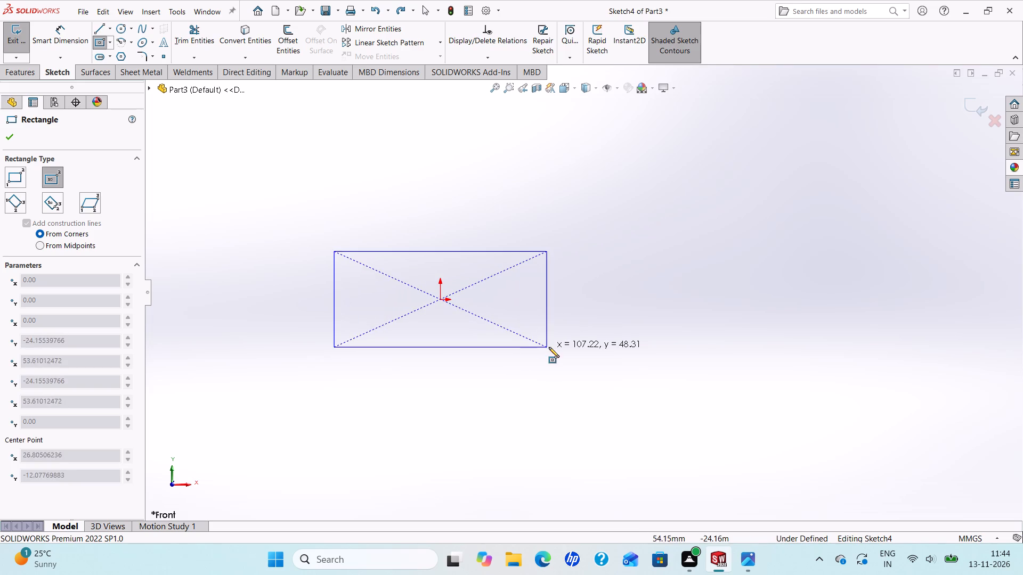
pyautogui.click(533, 380)
pyautogui.rightClick(533, 380)
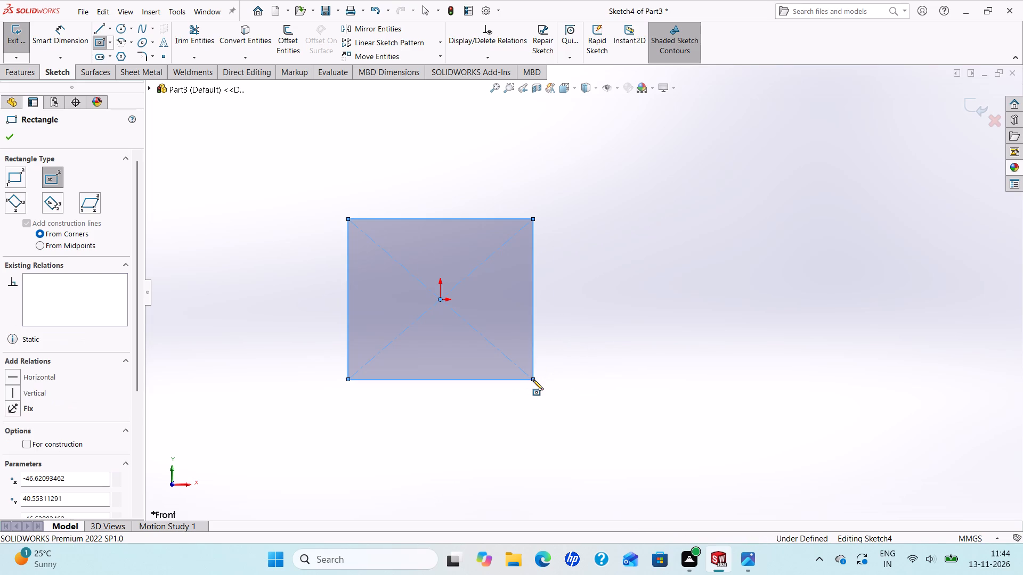
pyautogui.click(559, 389)
# Dimension the rectangle's width and height to 50 mm each, following the reference drawing.
pyautogui.click(753, 554)
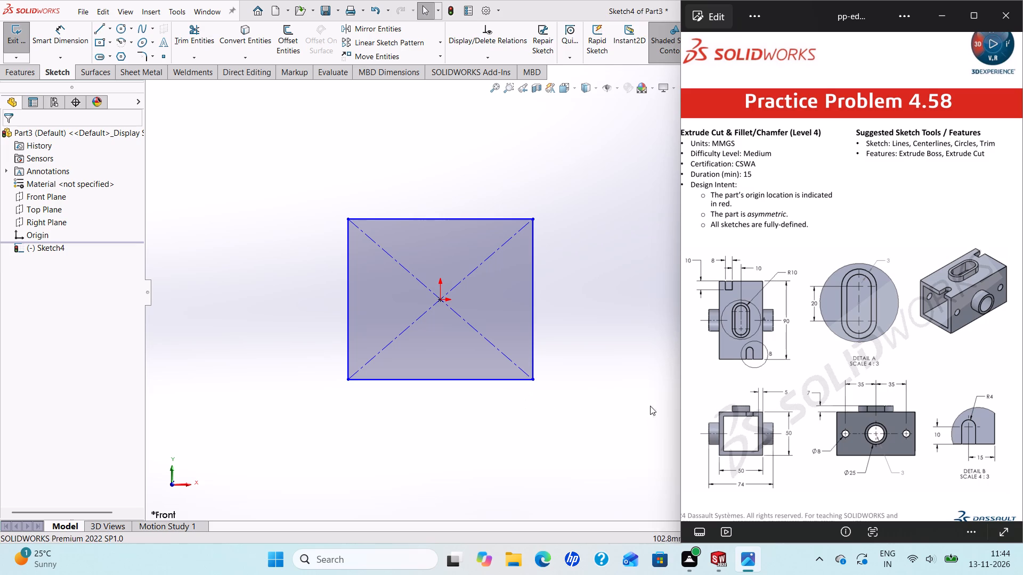
pyautogui.click(64, 33)
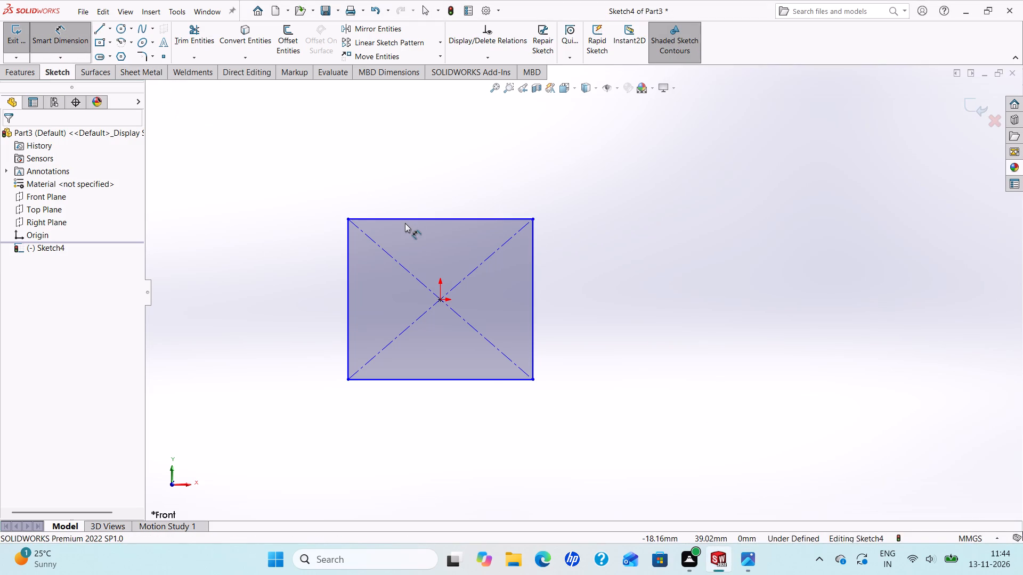
pyautogui.click(407, 222)
pyautogui.click(410, 191)
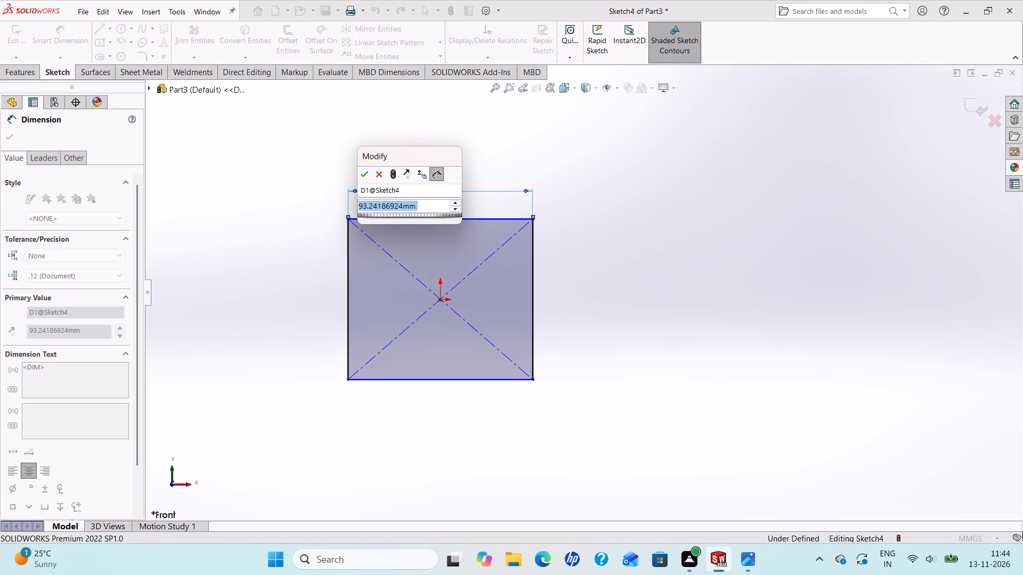
pyautogui.write('50')
pyautogui.press('Return')
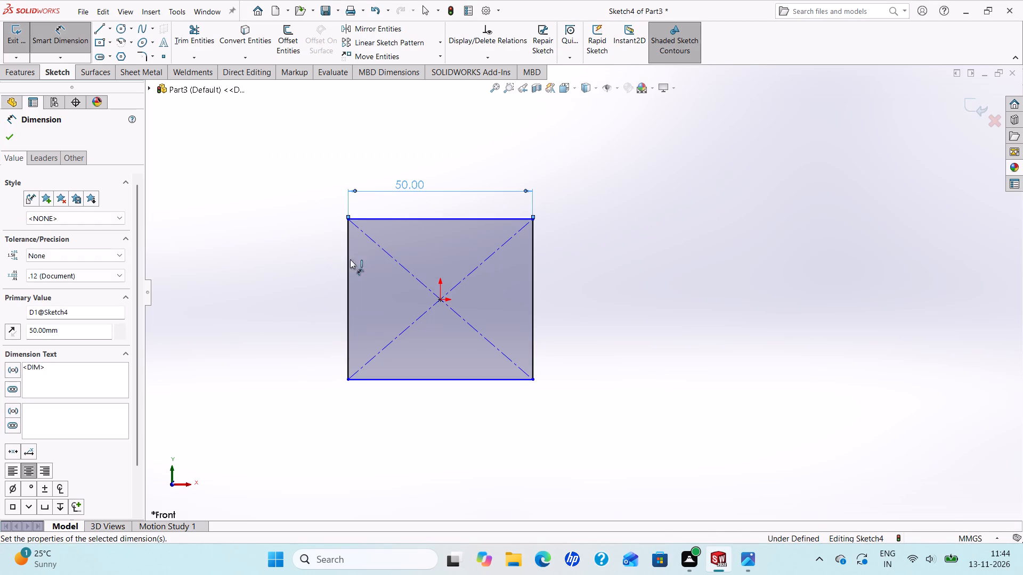
pyautogui.click(346, 262)
pyautogui.click(311, 252)
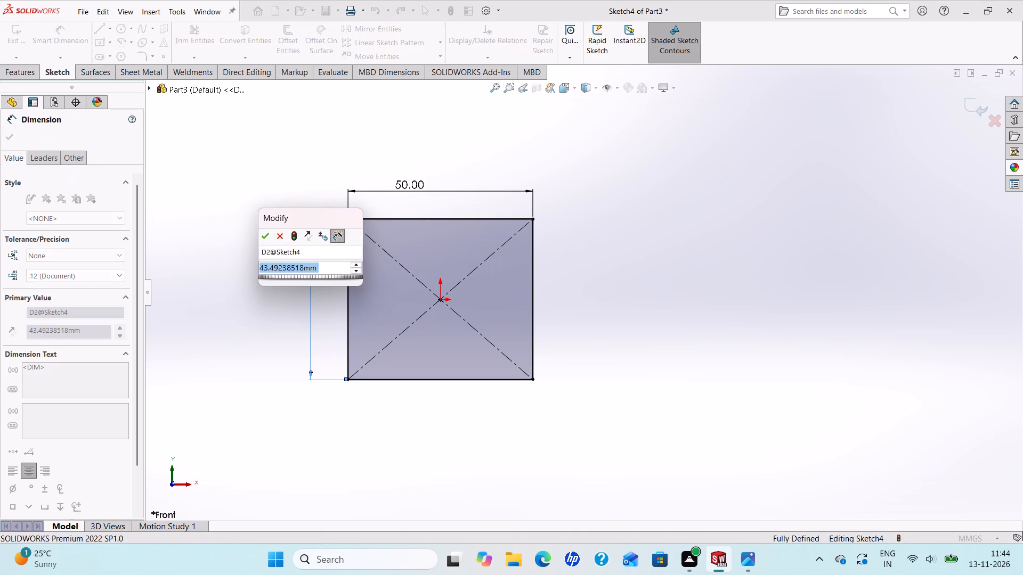
pyautogui.write('50')
pyautogui.press('Return')
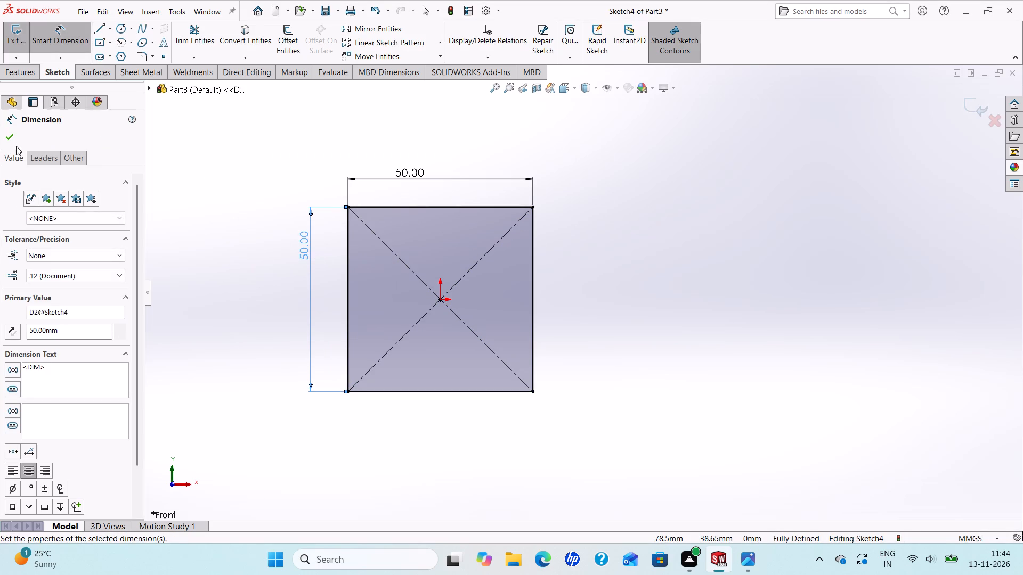
pyautogui.click(6, 138)
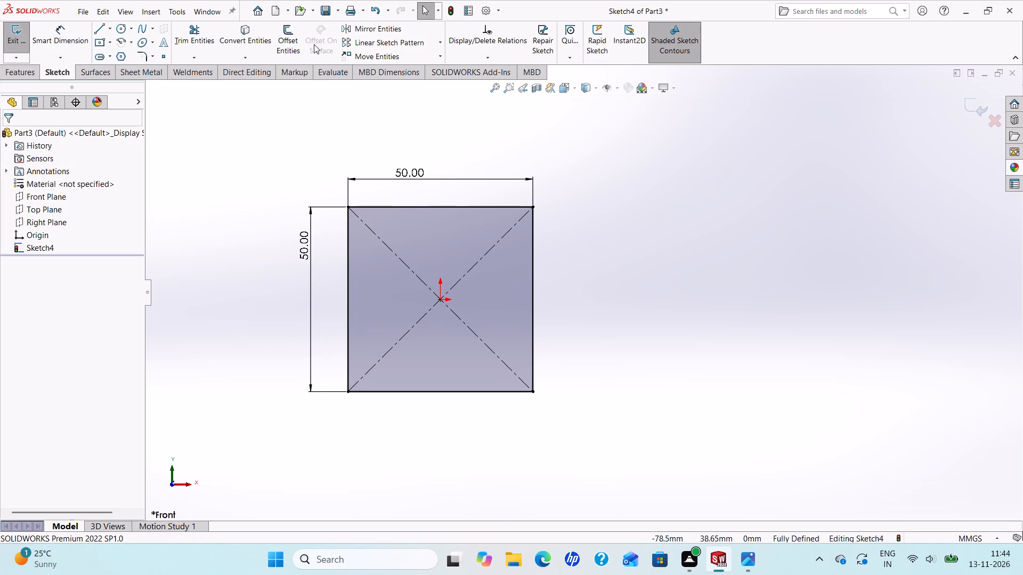
# Offset the square's outline inward by 5 mm to form the wall thickness.
pyautogui.click(290, 35)
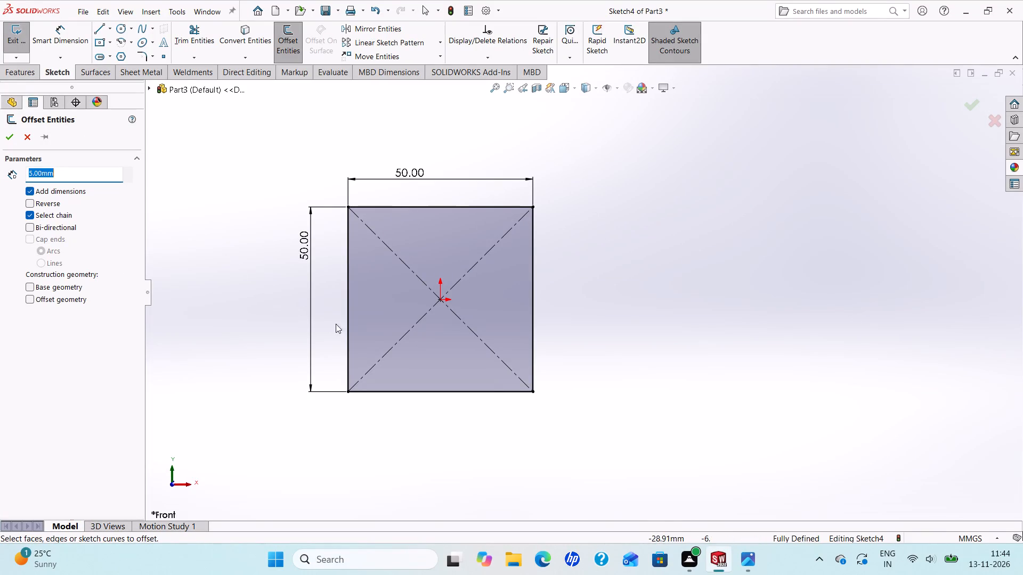
pyautogui.click(350, 330)
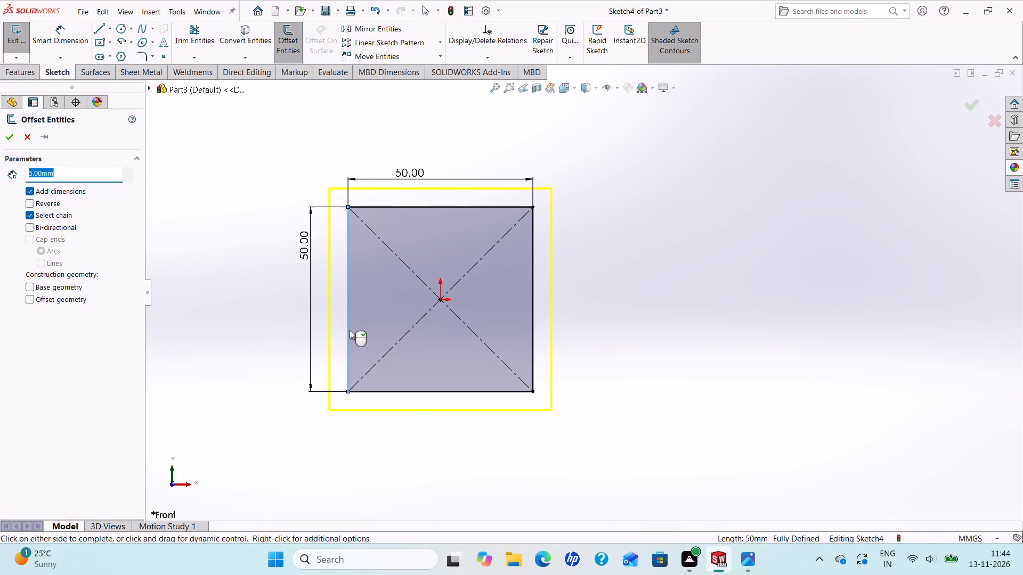
pyautogui.click(28, 200)
pyautogui.click(10, 136)
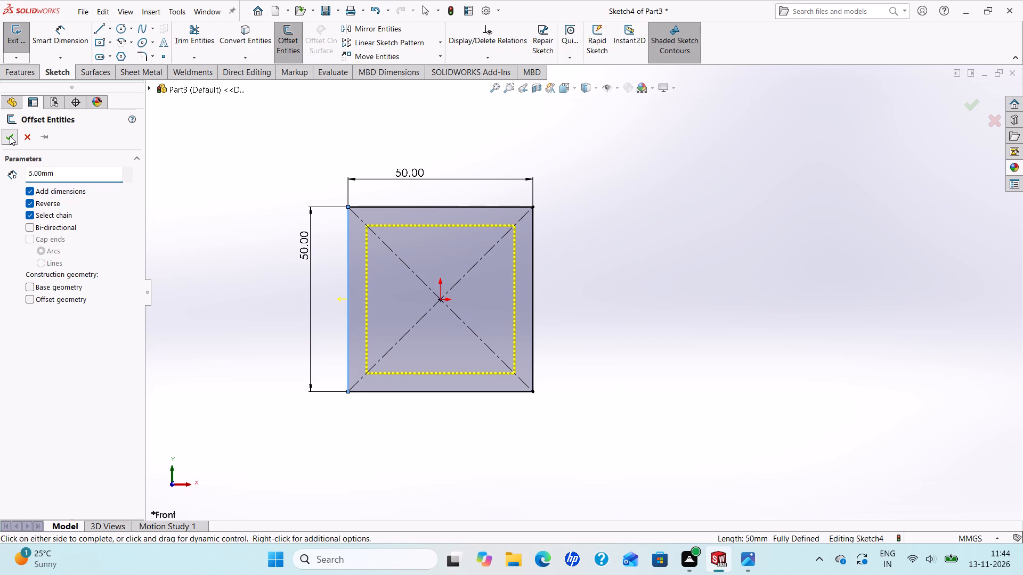
# Extrude the hollow square profile as a Blind boss with a depth of 90 mm.
pyautogui.click(18, 72)
pyautogui.click(20, 45)
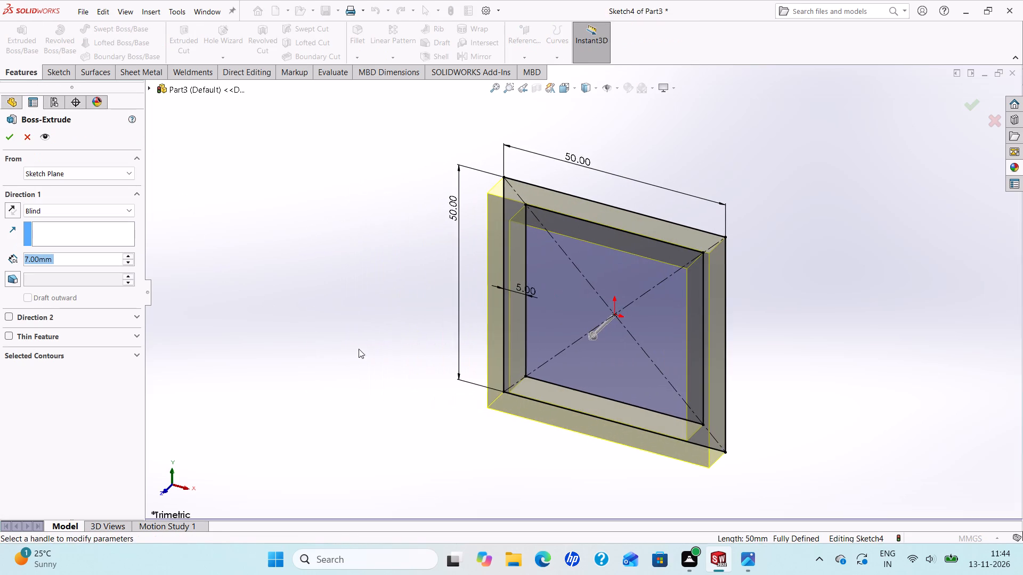
pyautogui.scroll(1, 368, 358)
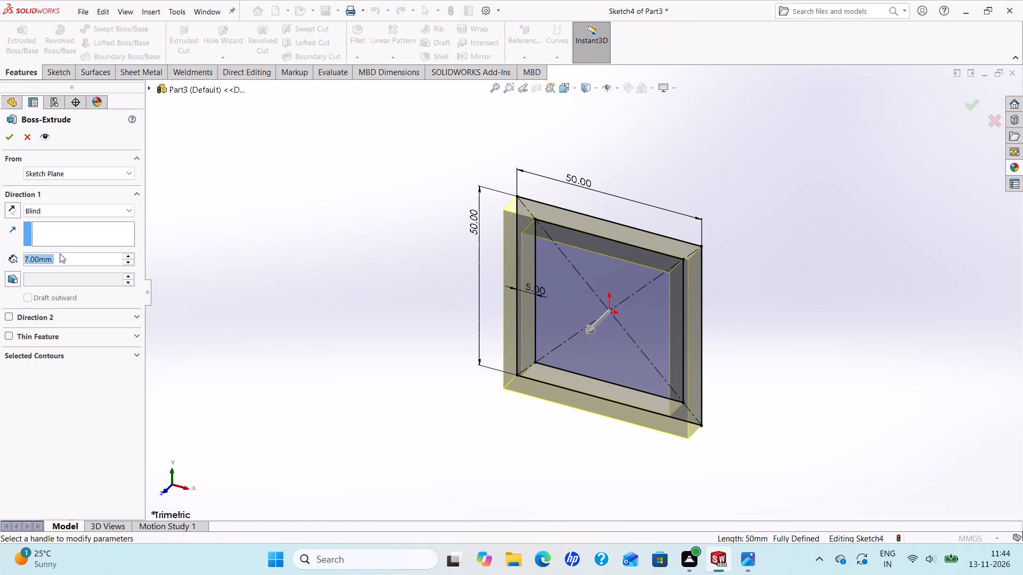
pyautogui.write('90')
pyautogui.press('Return')
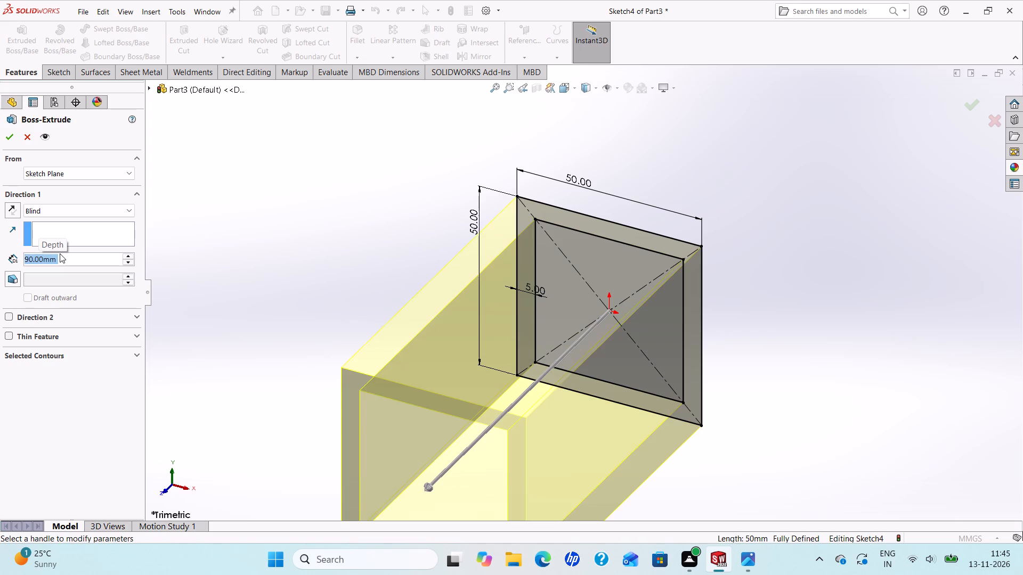
pyautogui.click(9, 135)
pyautogui.scroll(3, 256, 275)
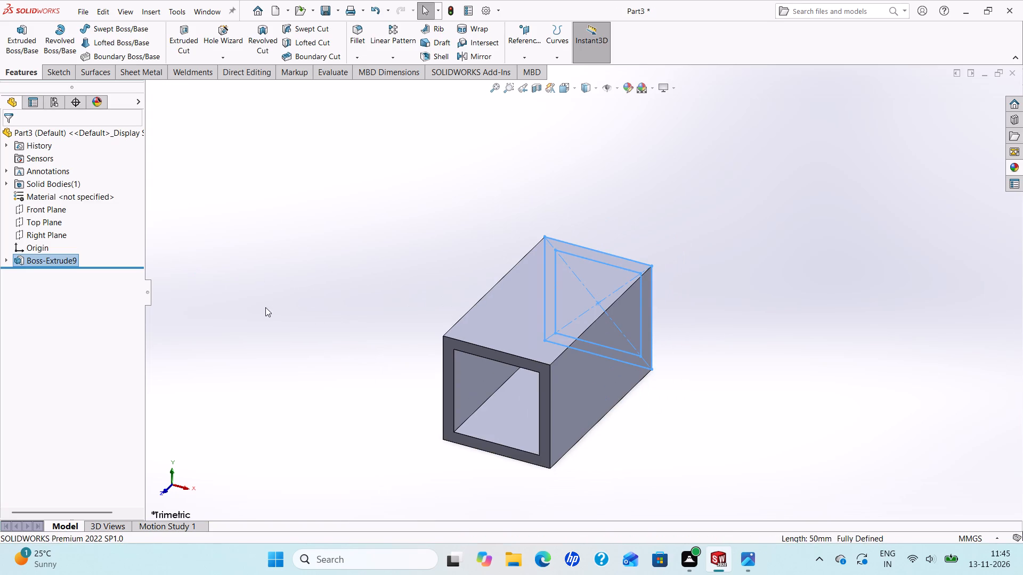
pyautogui.press('Escape')
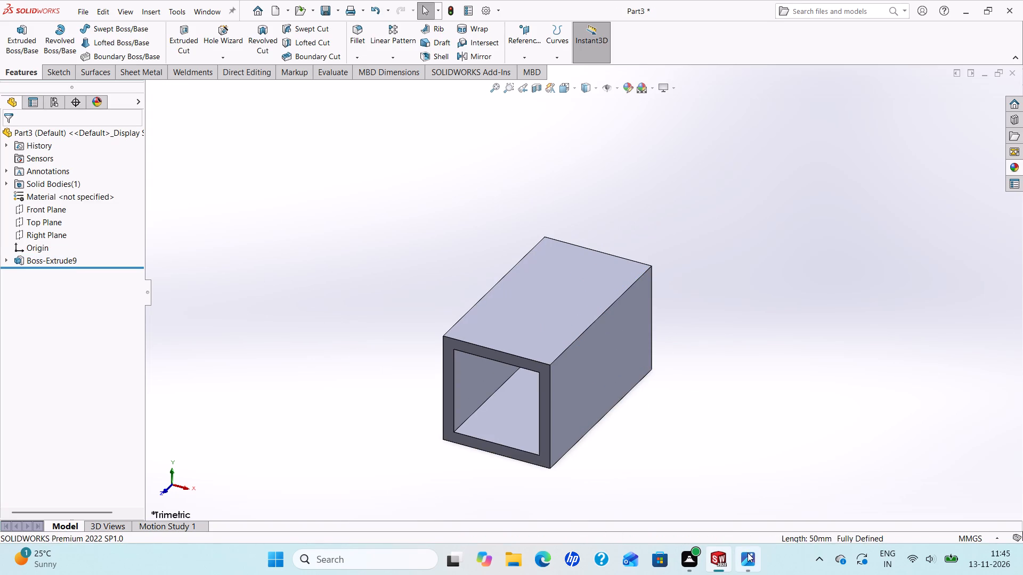
# On the tube's top face, sketch a round-ended slot profile from the front edge, with sides about 12.5 mm long and an arc radius of about 4.6 mm.
pyautogui.click(748, 553)
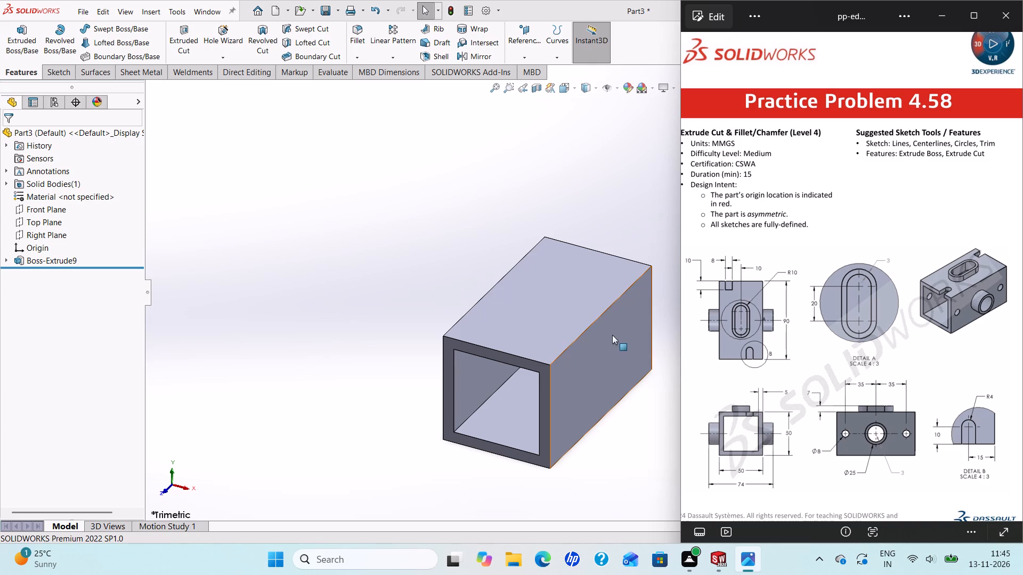
pyautogui.scroll(2, 624, 336)
pyautogui.scroll(-2, 611, 339)
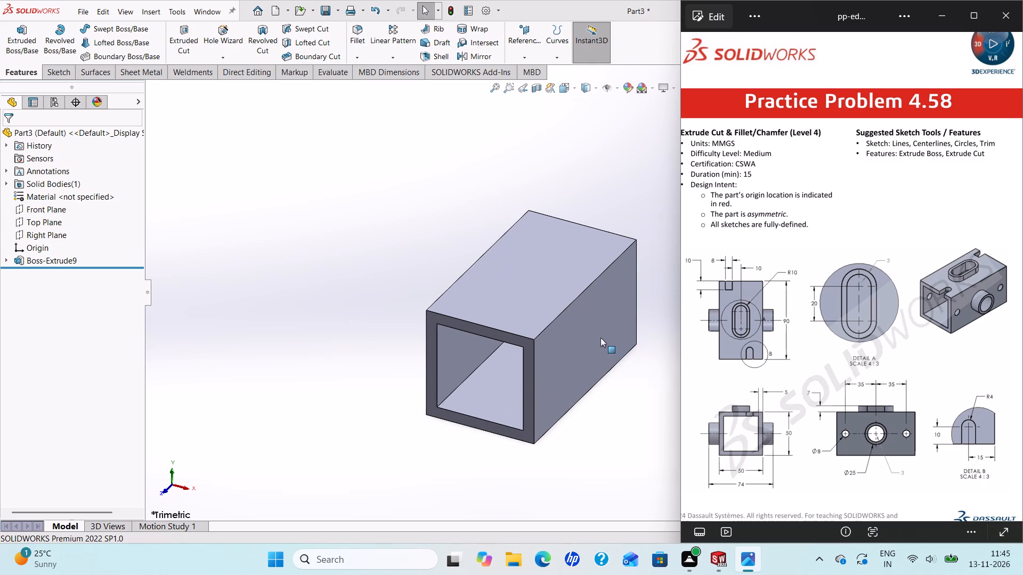
pyautogui.scroll(2, 578, 337)
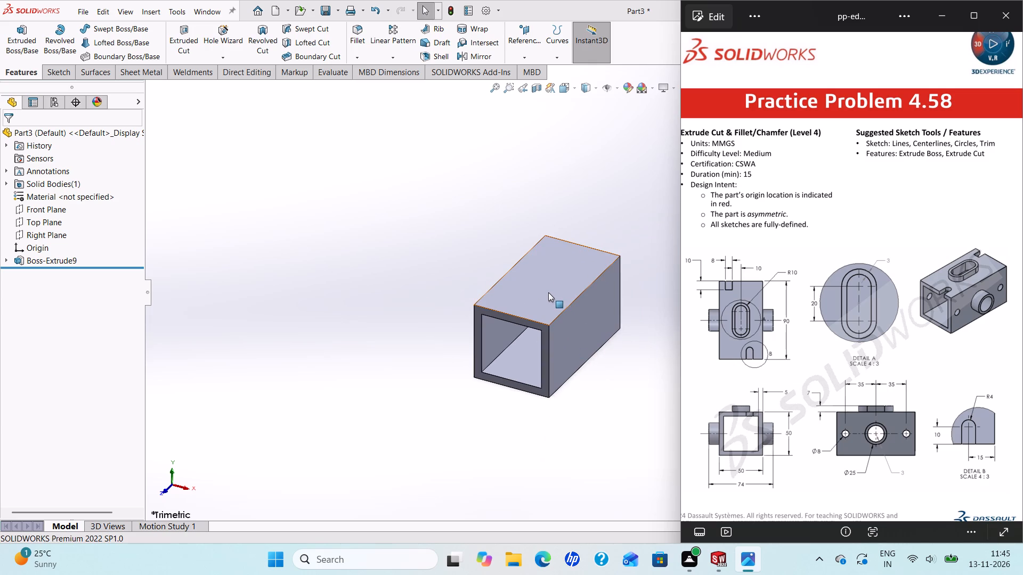
pyautogui.click(548, 292)
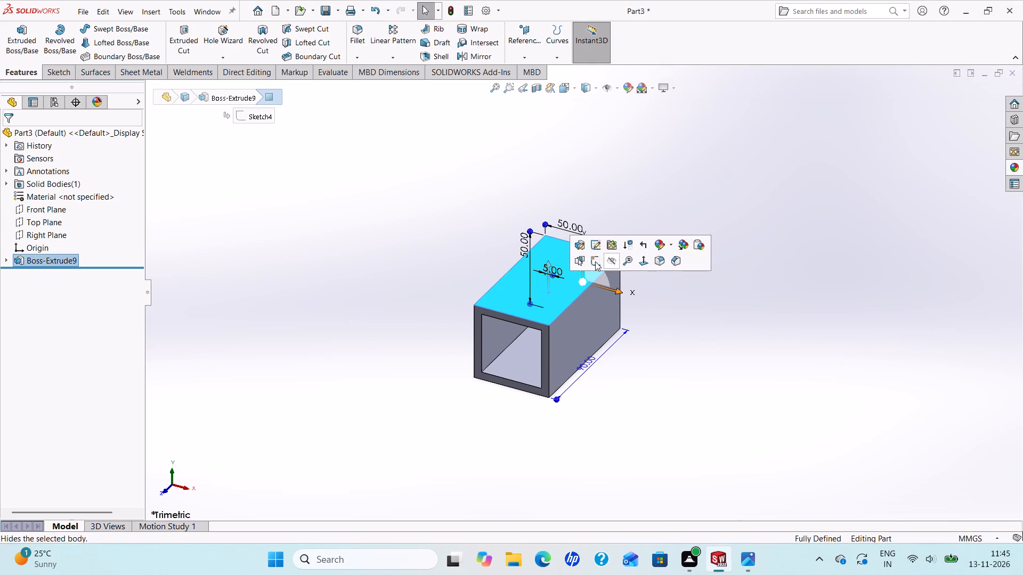
pyautogui.click(595, 261)
pyautogui.scroll(3, 710, 331)
pyautogui.scroll(-3, 705, 335)
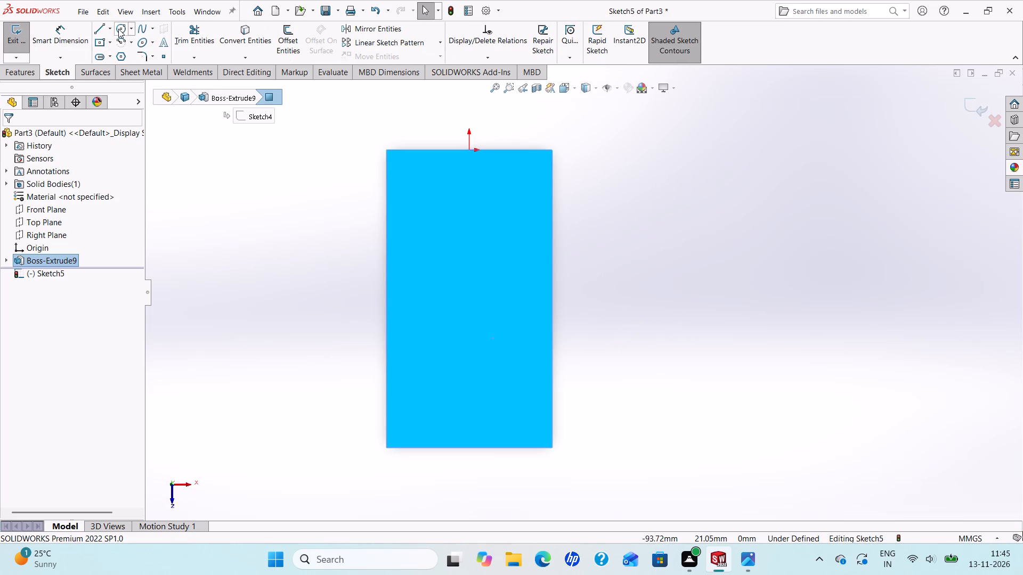
pyautogui.click(101, 28)
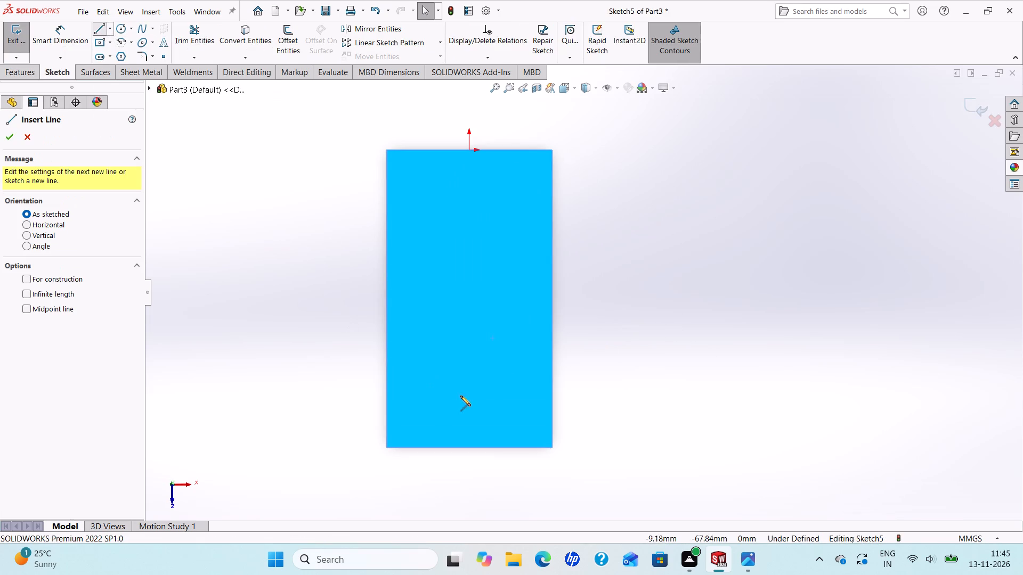
pyautogui.click(522, 448)
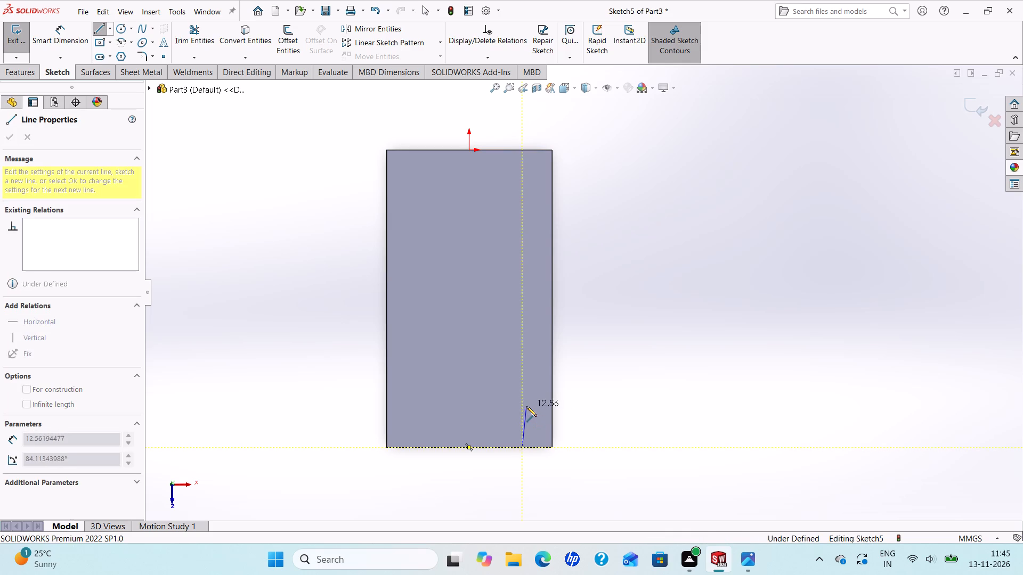
pyautogui.click(524, 406)
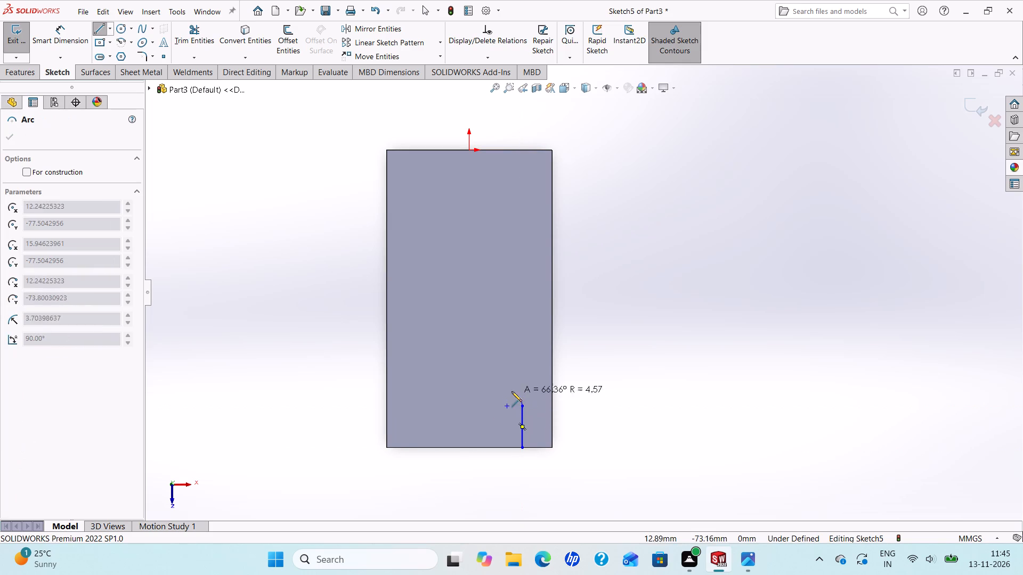
pyautogui.click(492, 407)
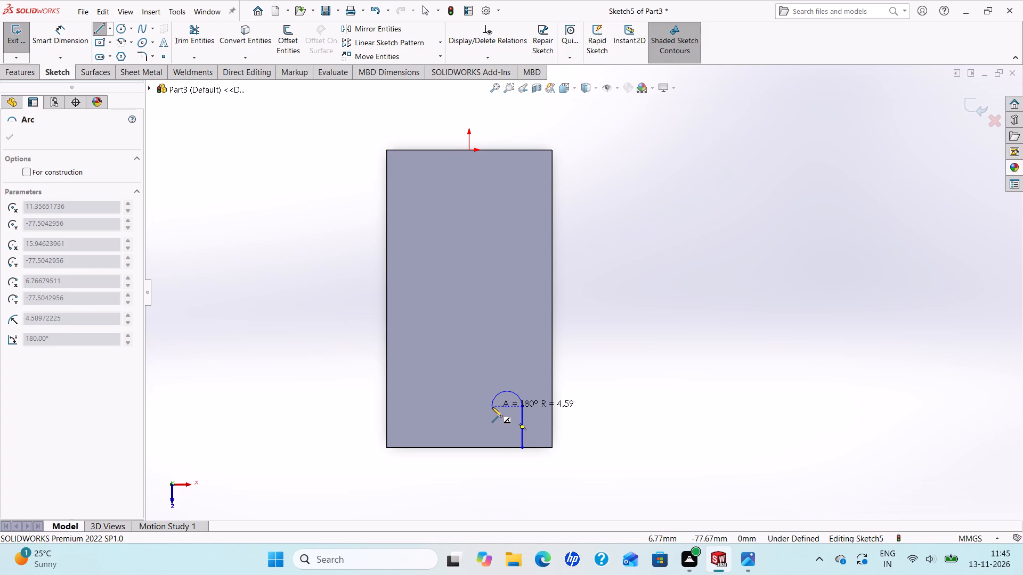
pyautogui.click(492, 449)
pyautogui.rightClick(492, 450)
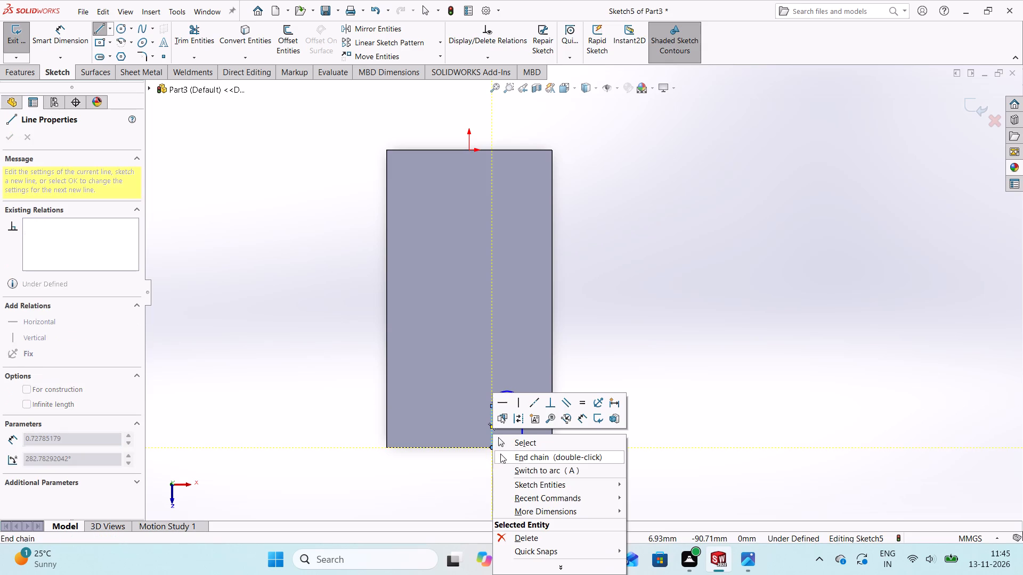
pyautogui.click(526, 441)
pyautogui.scroll(2, 552, 431)
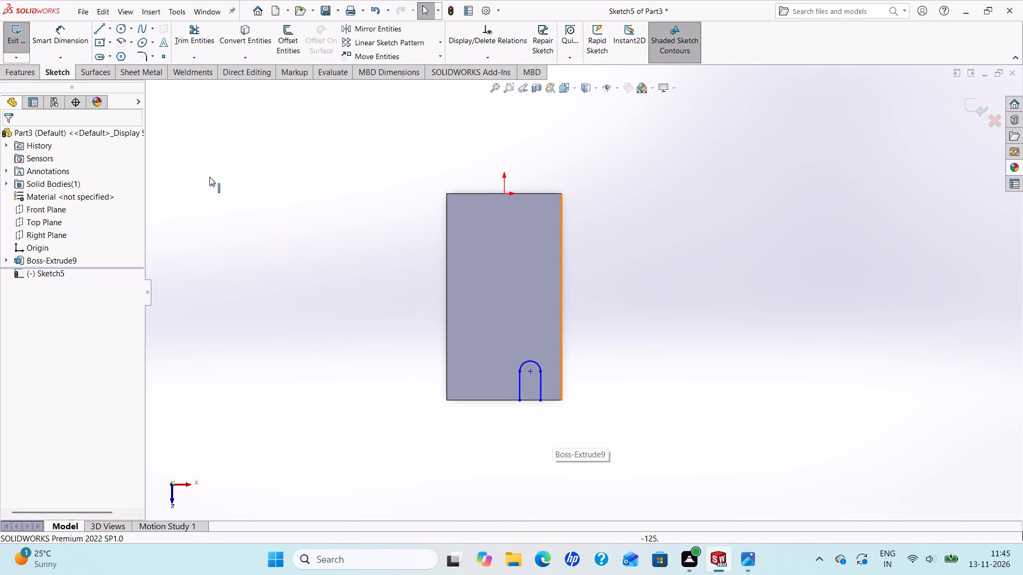
# Following the reference drawing, dimension the slot profile's end arc with a radius of 4 mm.
pyautogui.click(753, 560)
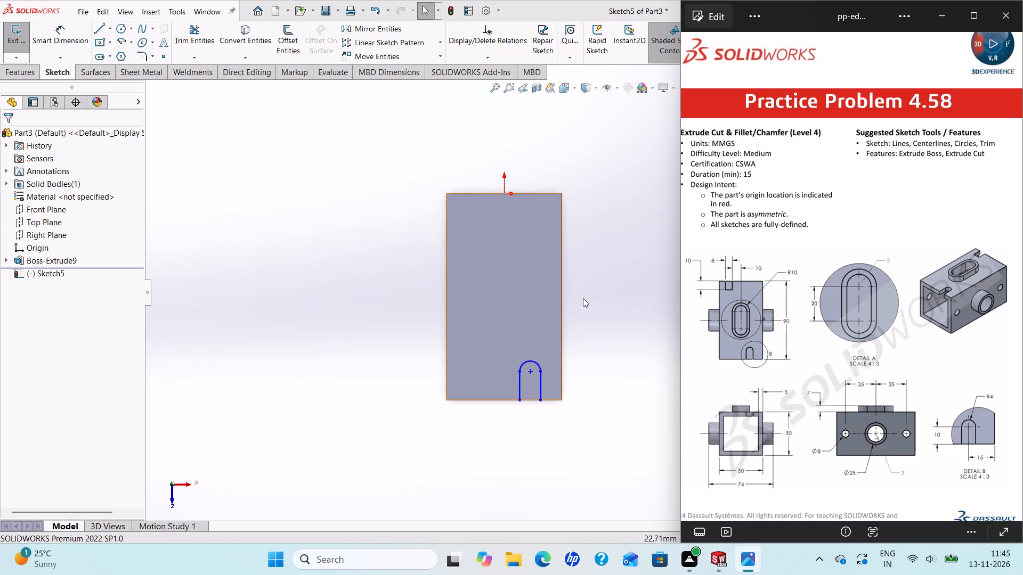
pyautogui.click(59, 33)
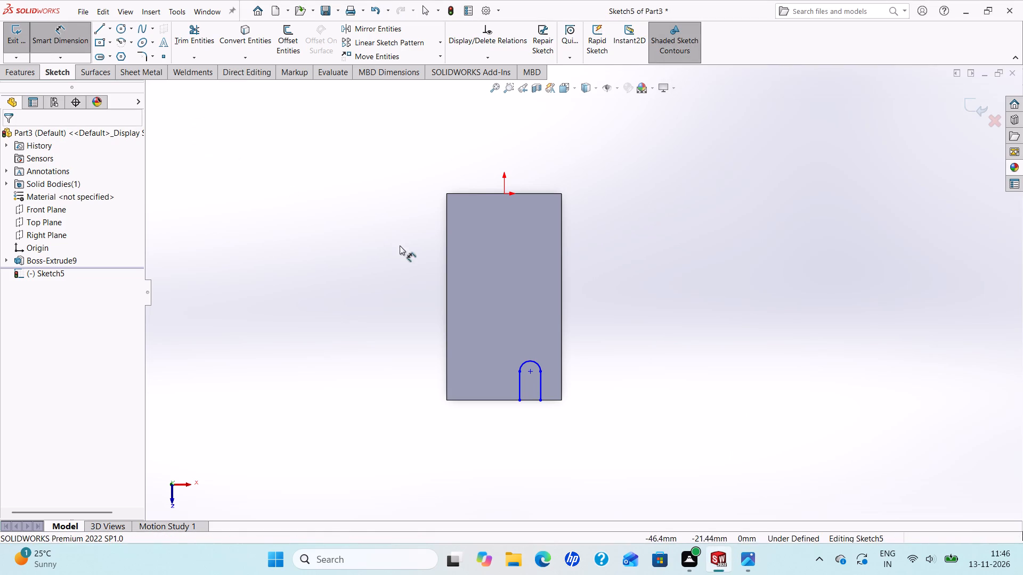
pyautogui.click(541, 364)
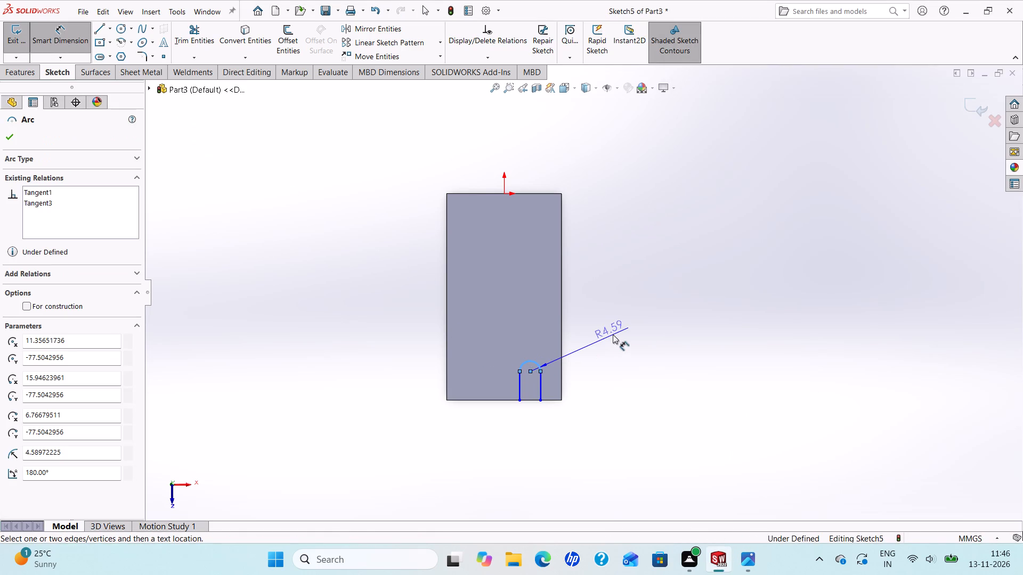
pyautogui.click(615, 333)
pyautogui.press('4')
pyautogui.press('Return')
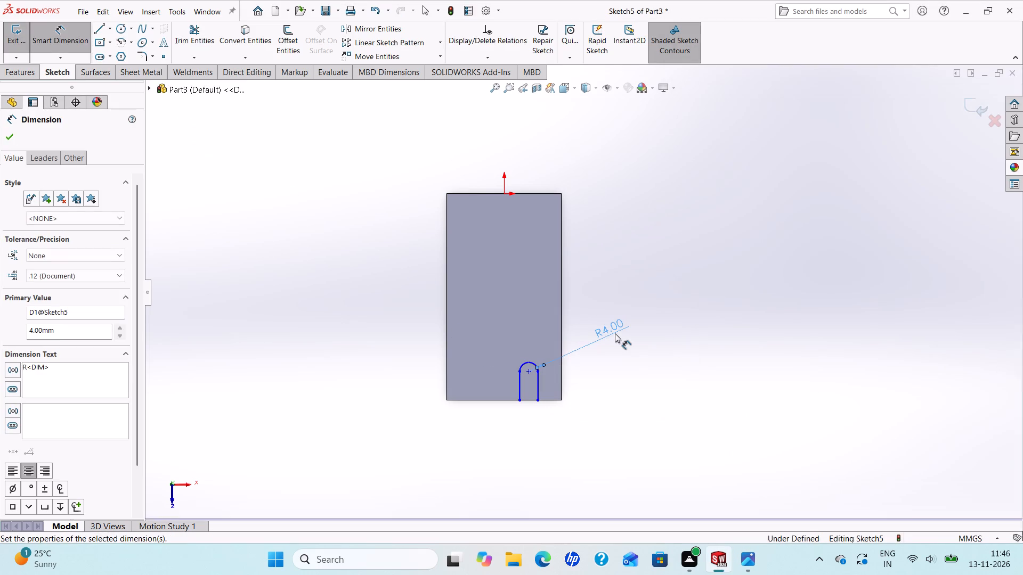
# Dimension the slot arc's centre 15 mm from the tube's nearer long side edge.
pyautogui.click(530, 374)
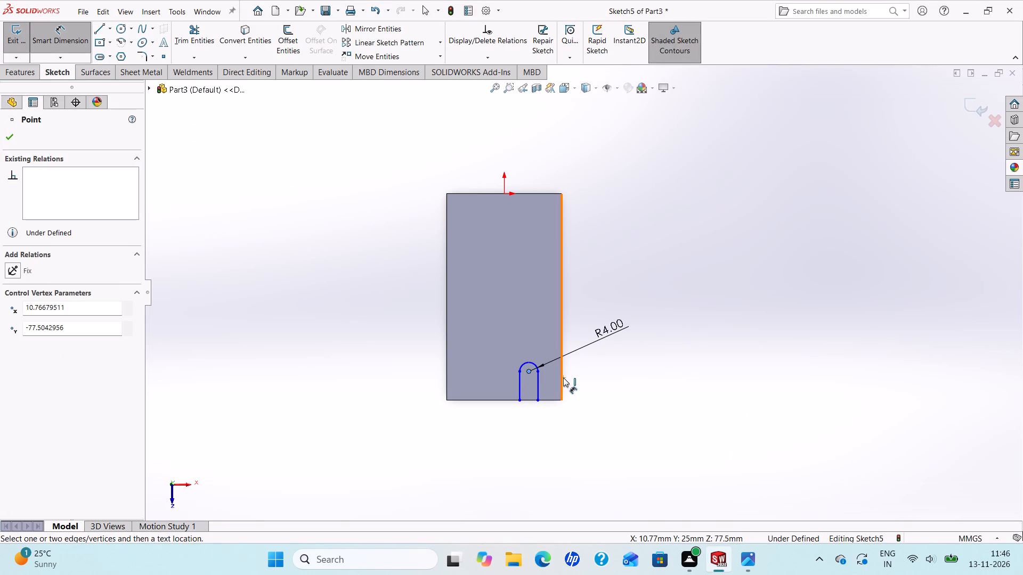
pyautogui.click(563, 377)
pyautogui.click(558, 426)
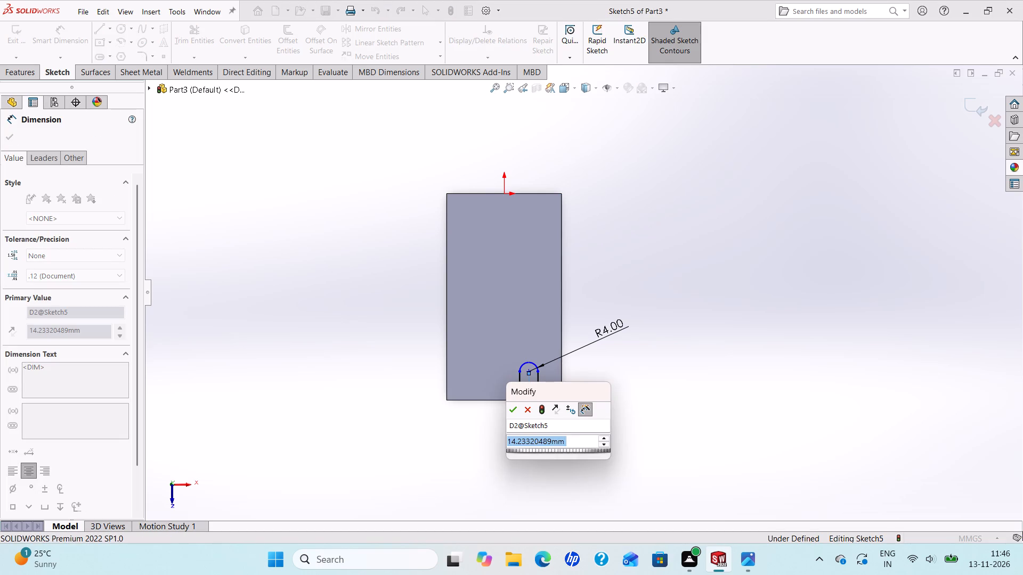
pyautogui.write('15')
pyautogui.press('Return')
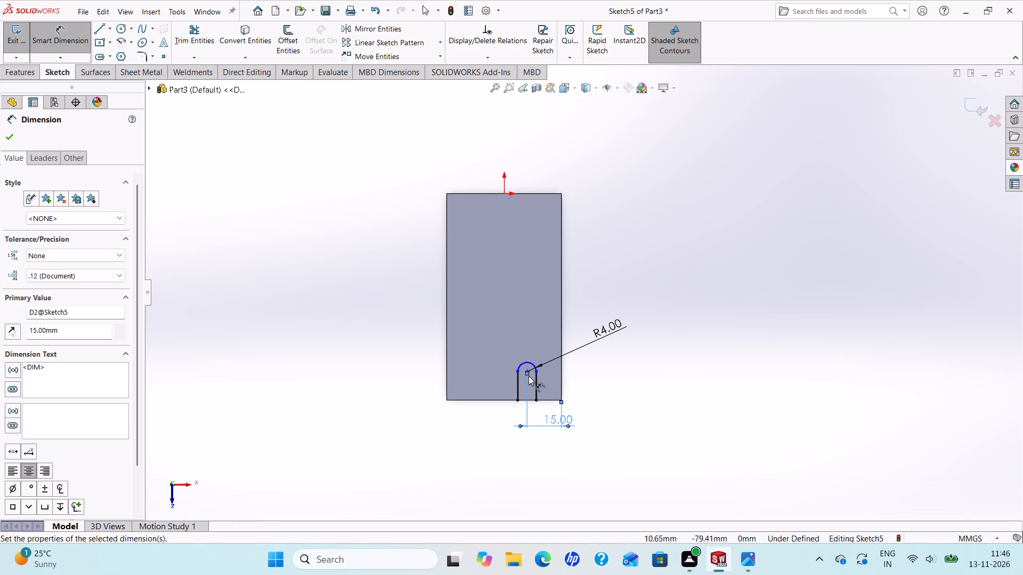
# Dimension the slot arc's centre 10 mm from the tube's front edge and finish dimensioning.
pyautogui.click(529, 369)
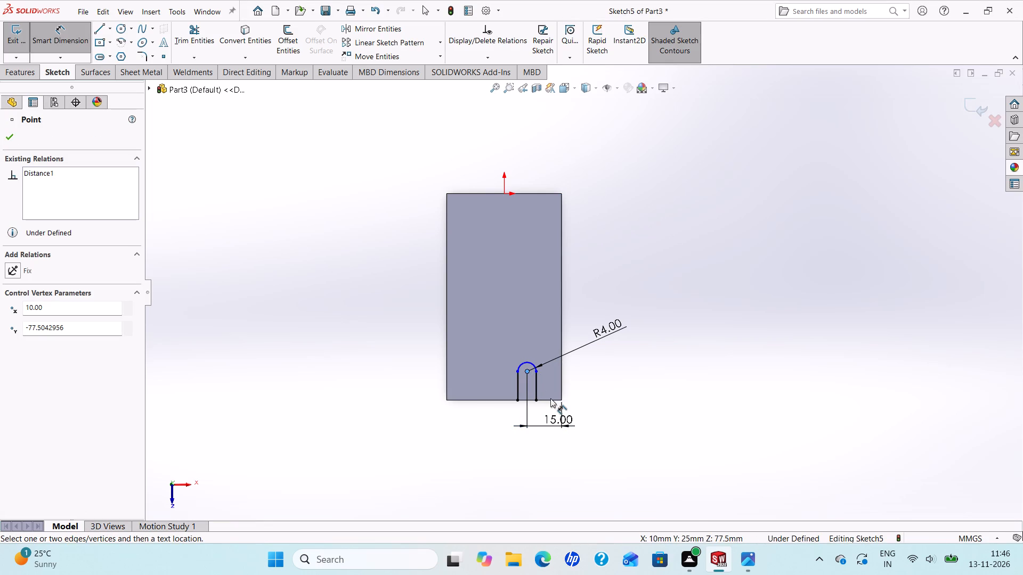
pyautogui.click(551, 400)
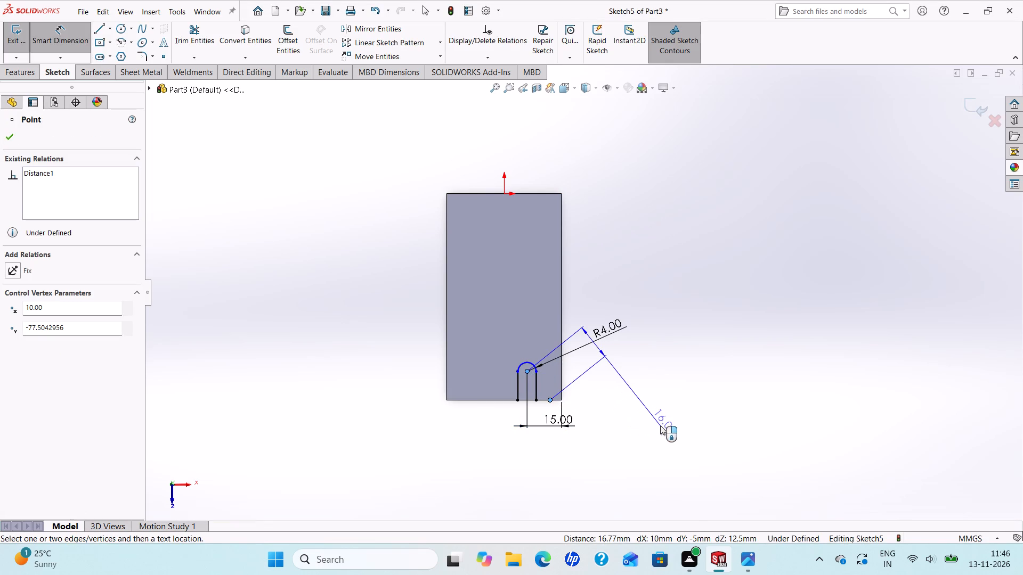
pyautogui.press('Escape')
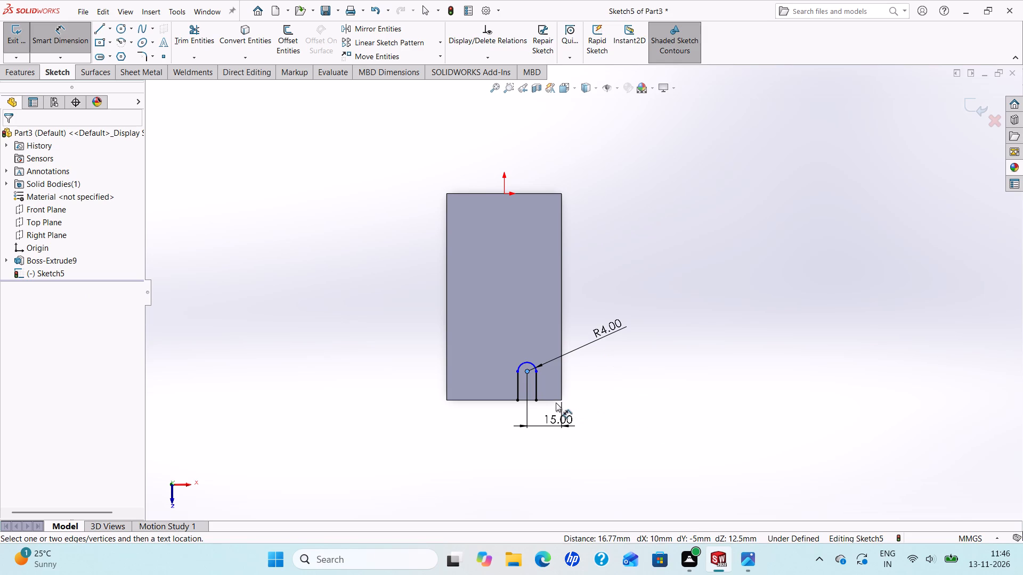
pyautogui.click(556, 402)
pyautogui.click(622, 398)
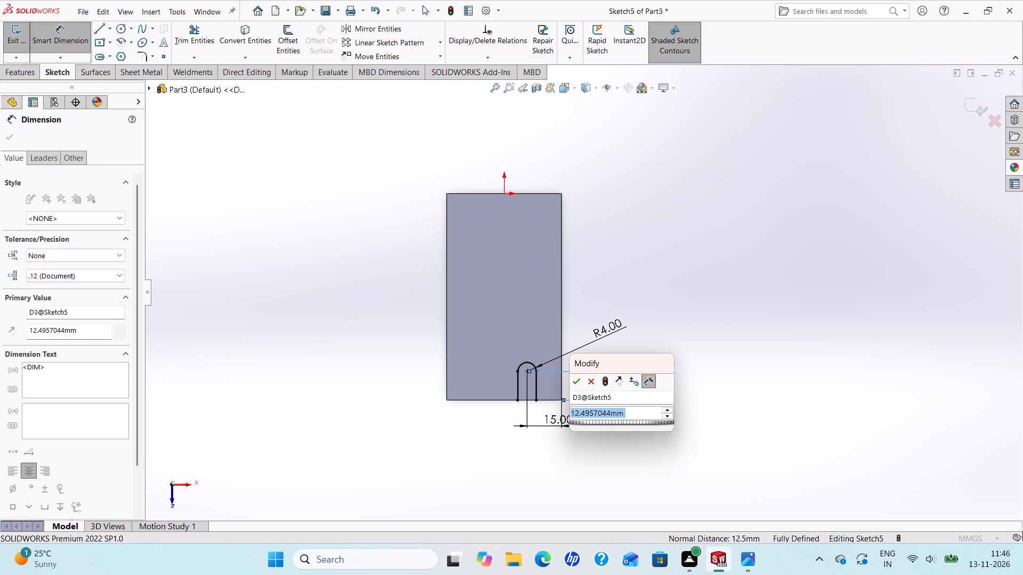
pyautogui.write('10')
pyautogui.press('Return')
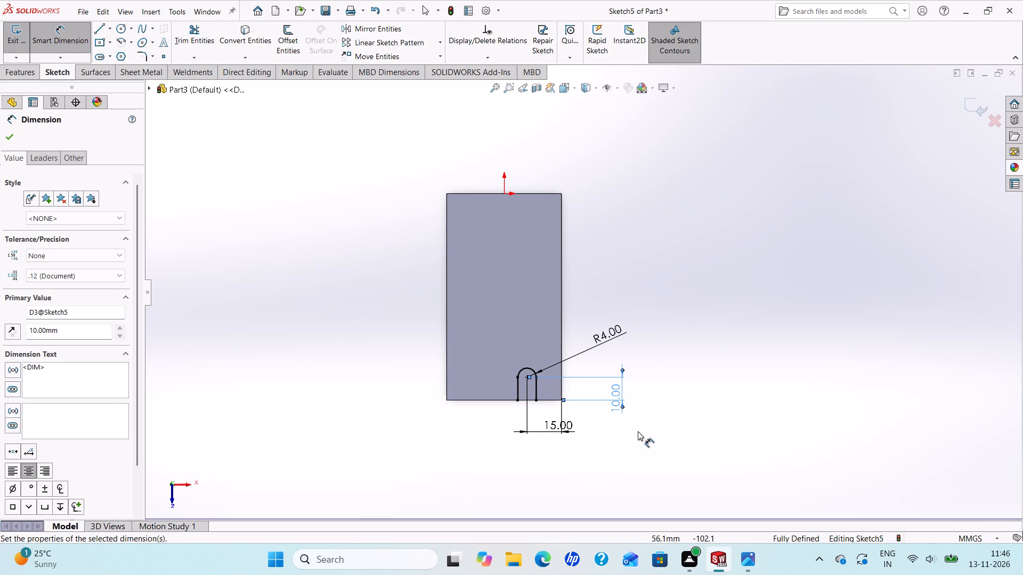
pyautogui.click(7, 136)
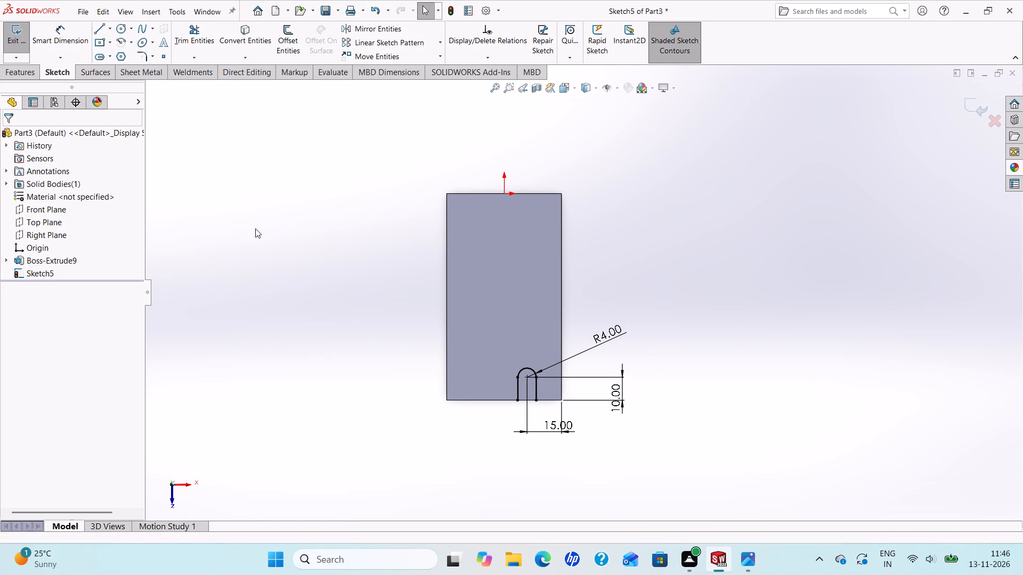
# Close the slot profile with an 8 mm line along the front edge between the open ends of its sides.
pyautogui.scroll(-3, 569, 393)
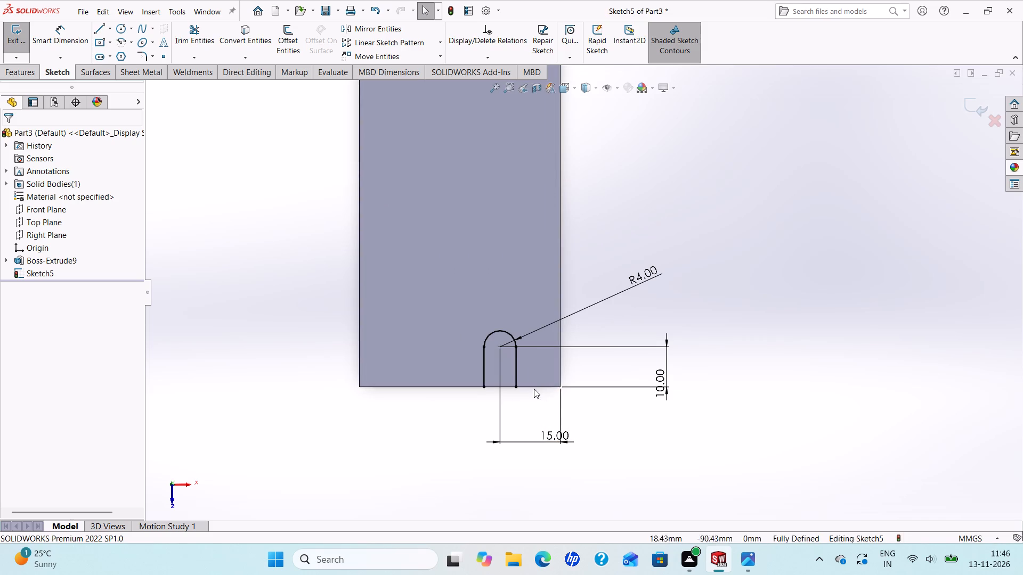
pyautogui.scroll(2, 521, 381)
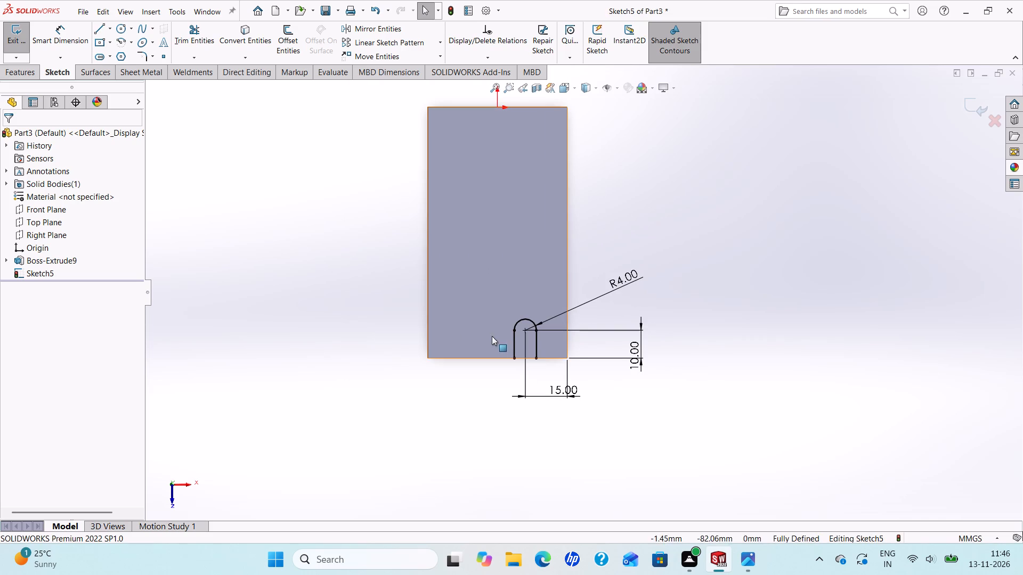
pyautogui.scroll(2, 522, 291)
pyautogui.scroll(-2, 572, 285)
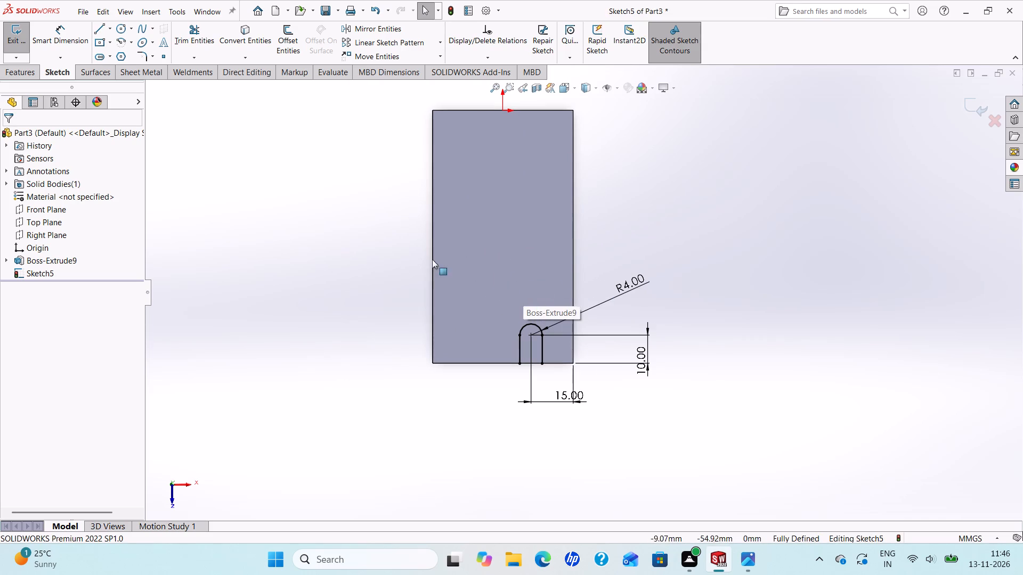
pyautogui.click(749, 562)
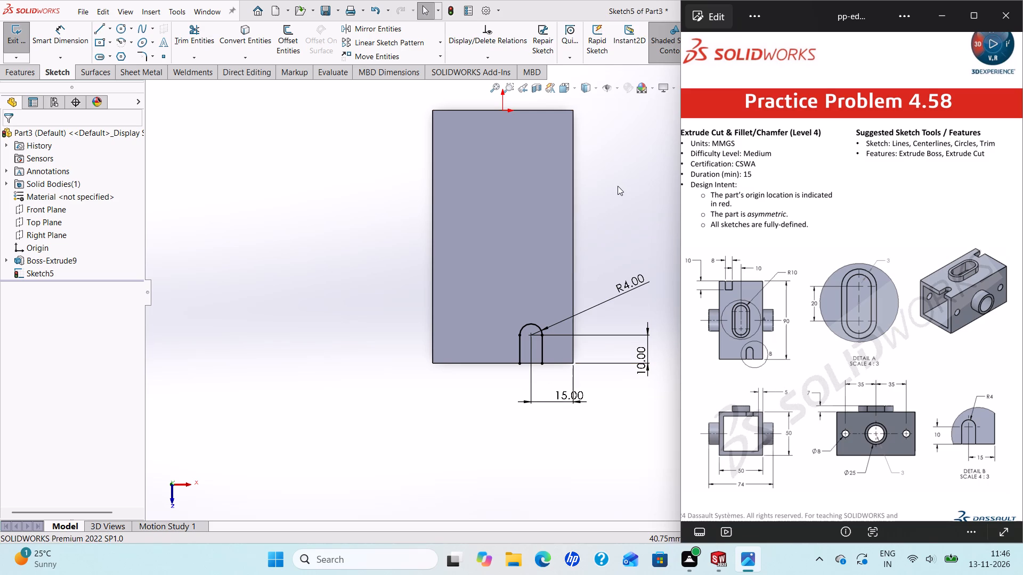
pyautogui.scroll(2, 599, 180)
pyautogui.scroll(-1, 594, 186)
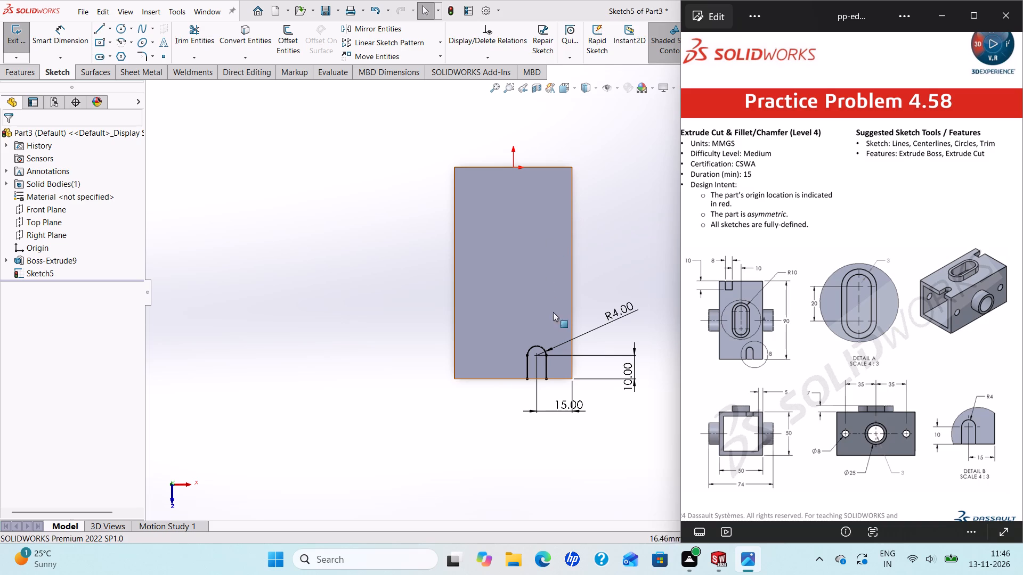
pyautogui.scroll(-2, 546, 379)
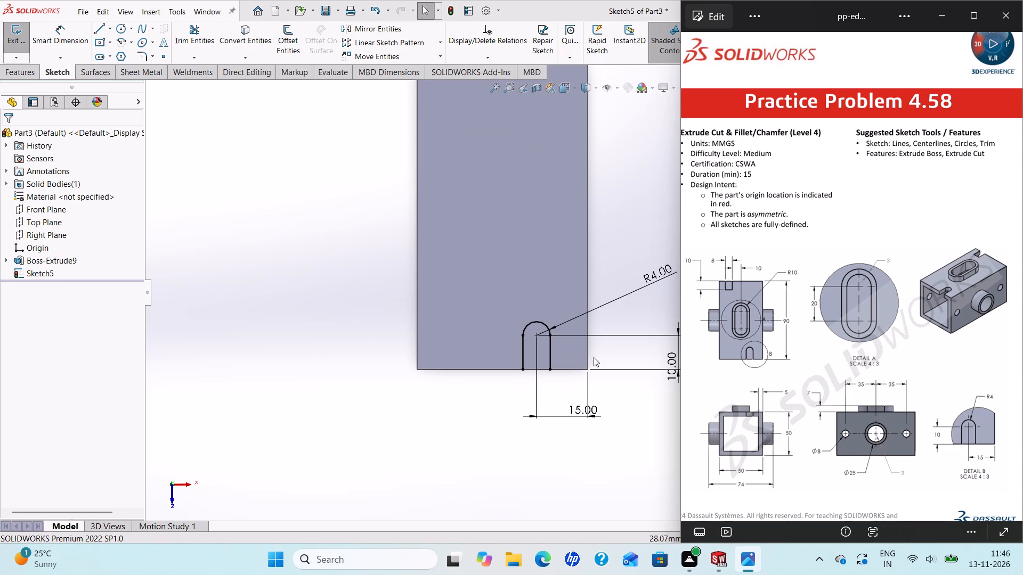
pyautogui.click(101, 26)
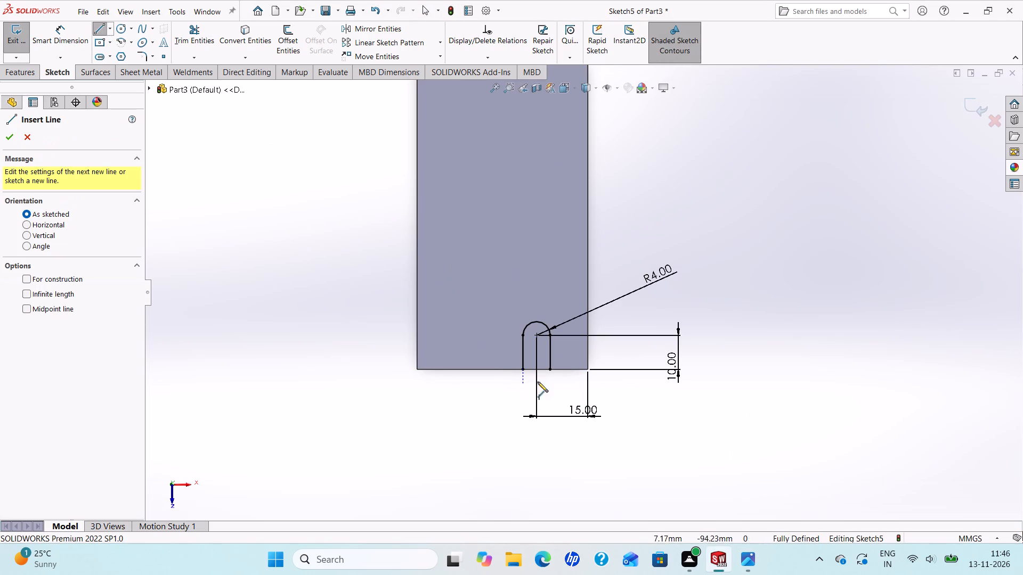
pyautogui.click(522, 372)
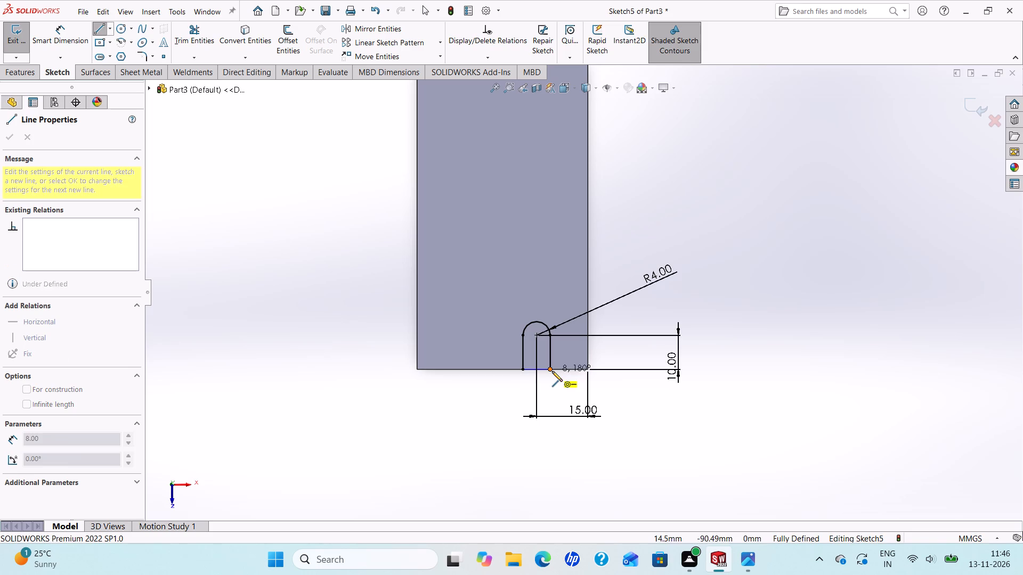
pyautogui.click(552, 371)
pyautogui.rightClick(552, 371)
pyautogui.click(576, 375)
pyautogui.scroll(2, 606, 274)
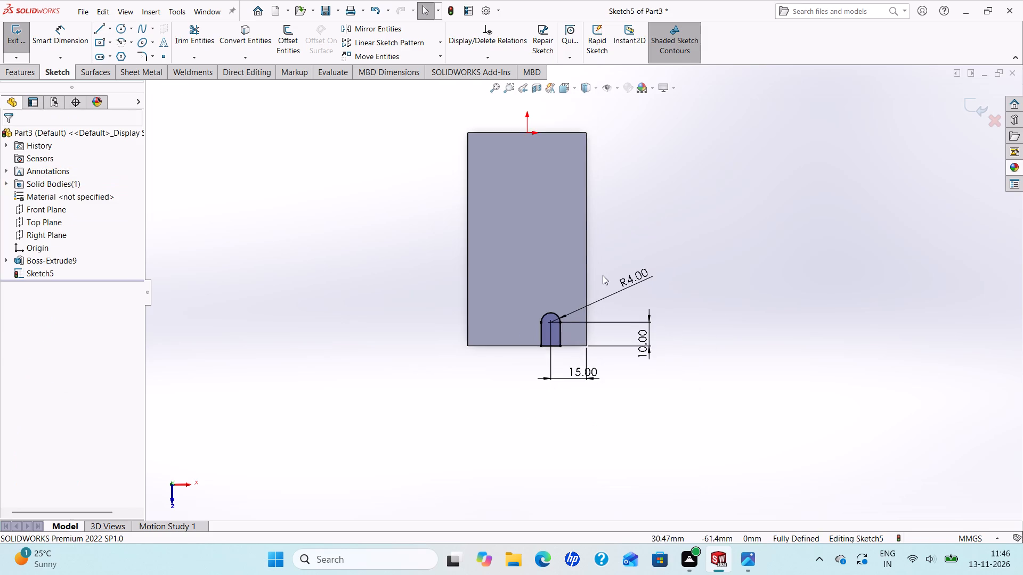
# Sketch a corner rectangle about 12 mm by 7.5 mm from the top face's rear edge, between the origin and the far side edge.
pyautogui.scroll(-2, 598, 209)
pyautogui.scroll(2, 583, 213)
pyautogui.scroll(-1, 574, 156)
pyautogui.scroll(1, 564, 180)
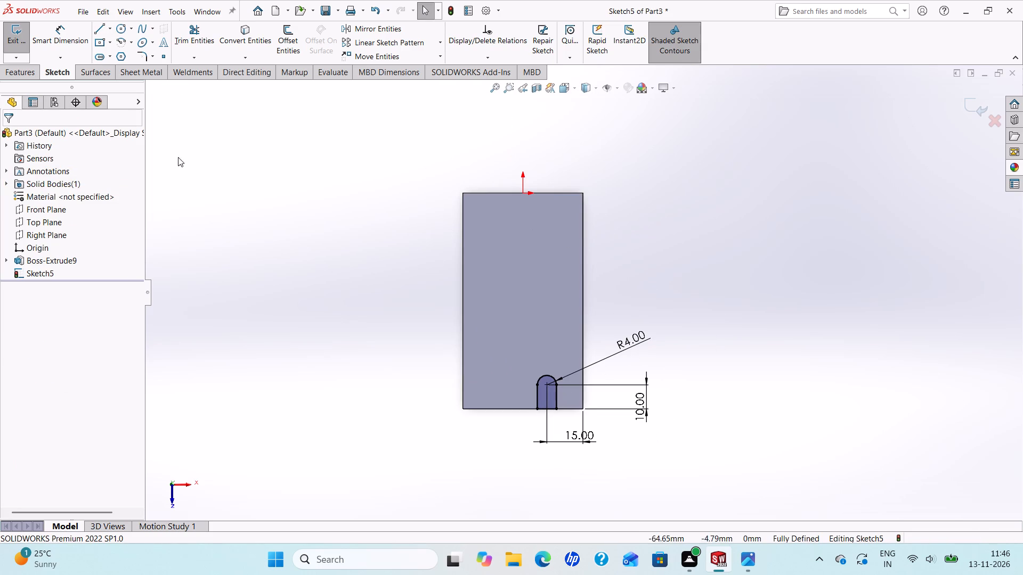
pyautogui.click(108, 45)
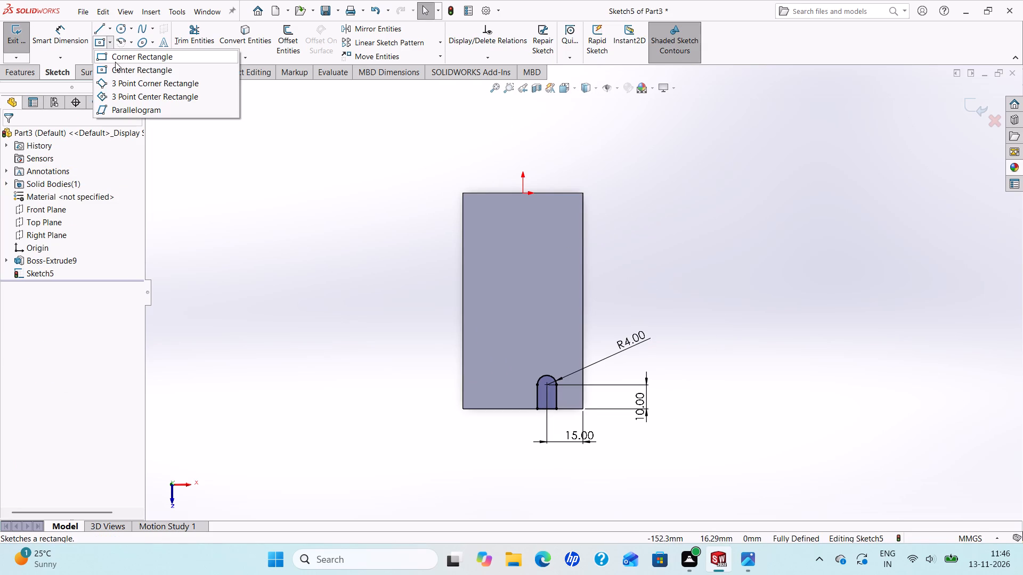
pyautogui.click(119, 57)
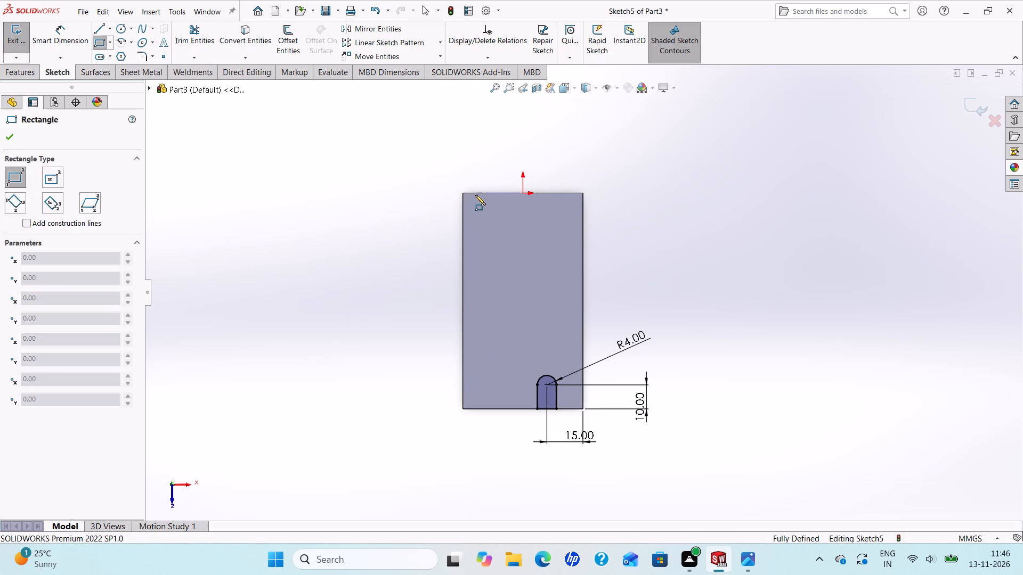
pyautogui.click(476, 193)
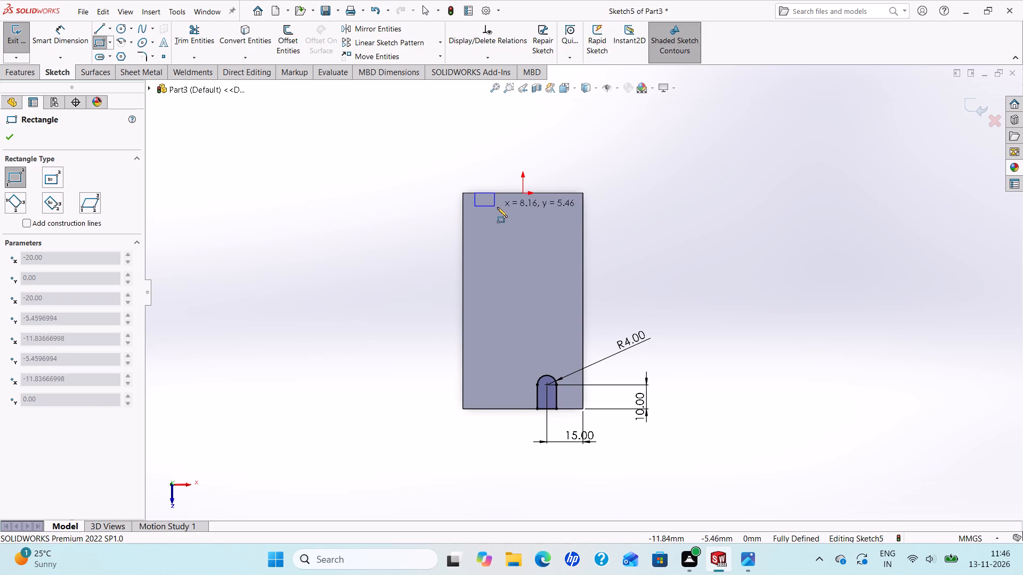
pyautogui.click(504, 211)
pyautogui.rightClick(504, 211)
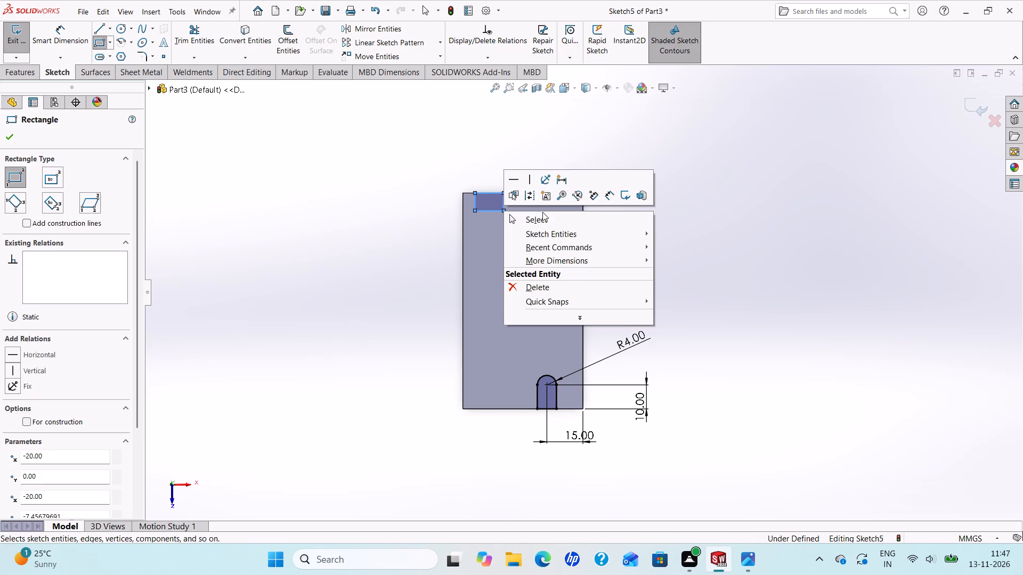
pyautogui.click(542, 215)
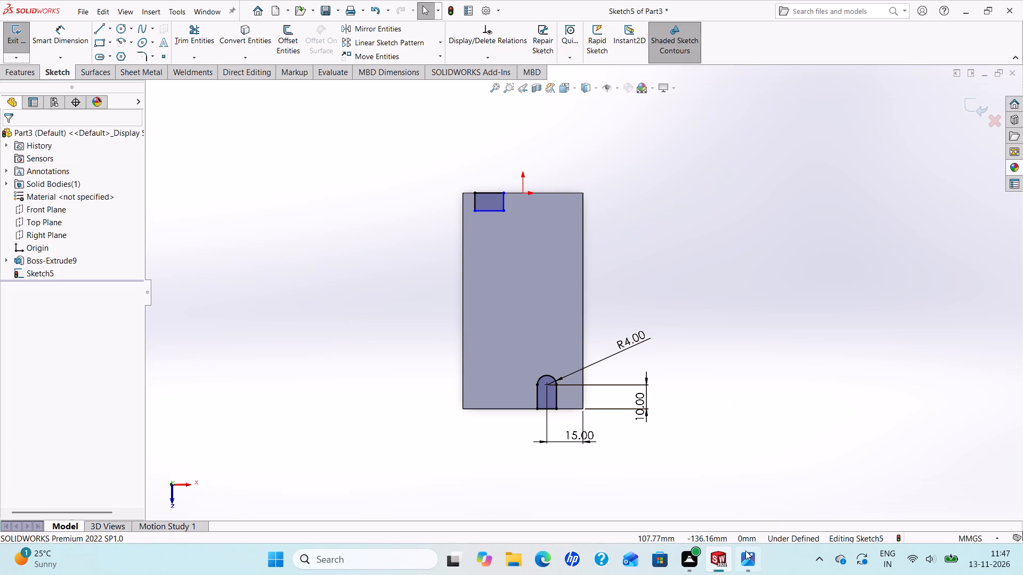
# Following the reference drawing, dimension the rectangle's side nearest the origin 10 mm from the origin.
pyautogui.click(745, 555)
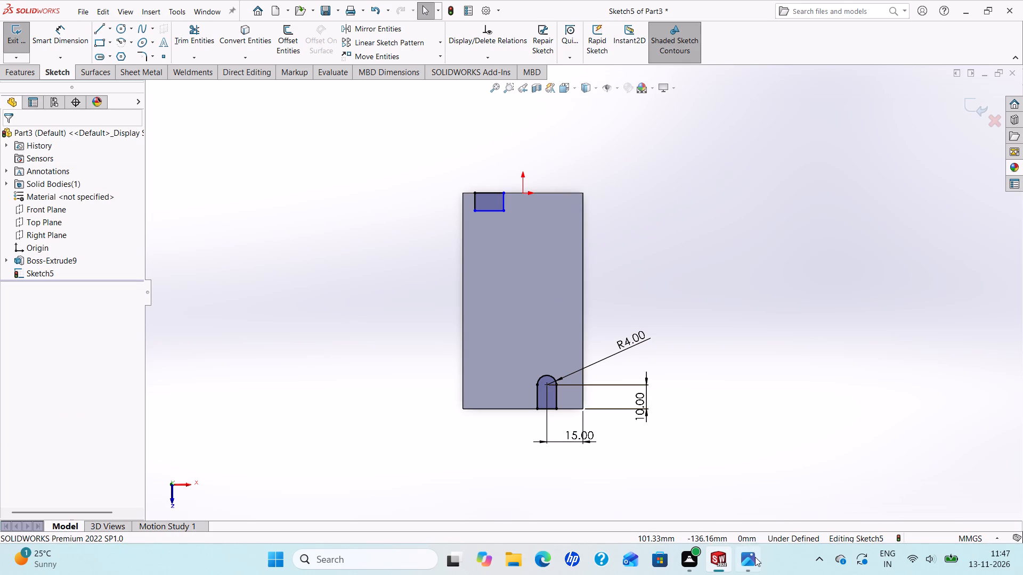
pyautogui.click(755, 557)
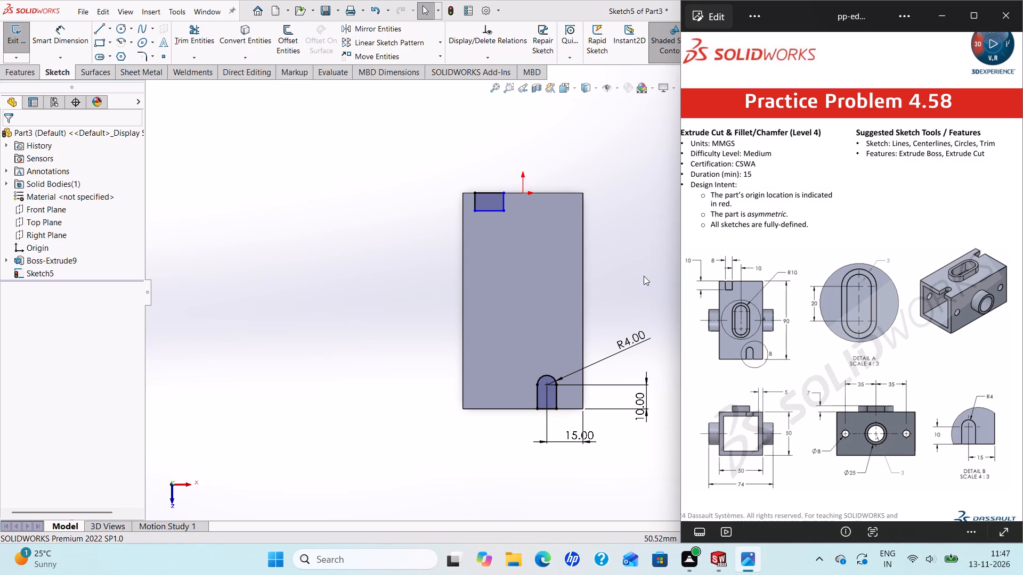
pyautogui.scroll(2, 603, 274)
pyautogui.scroll(-1, 625, 291)
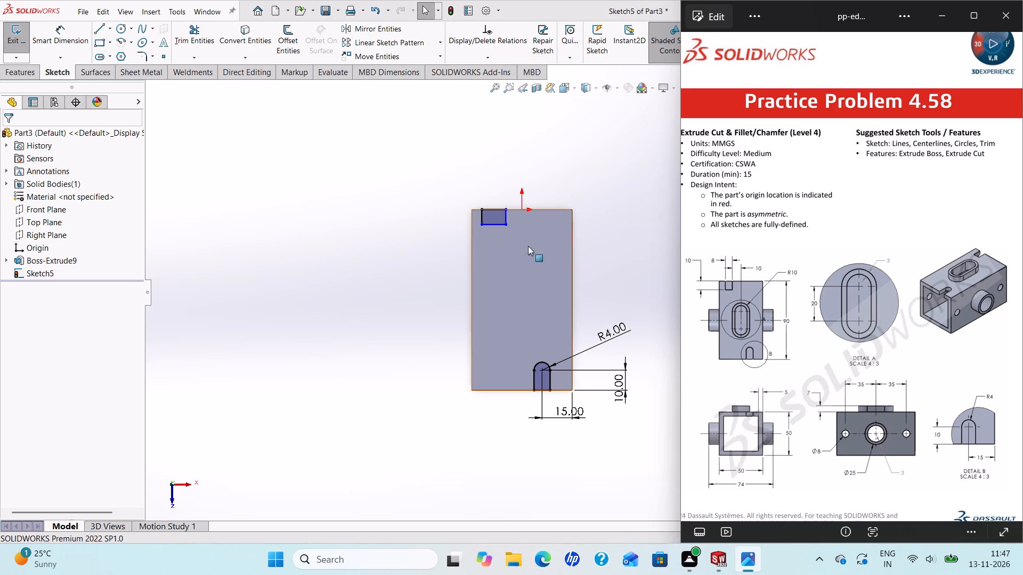
pyautogui.click(70, 34)
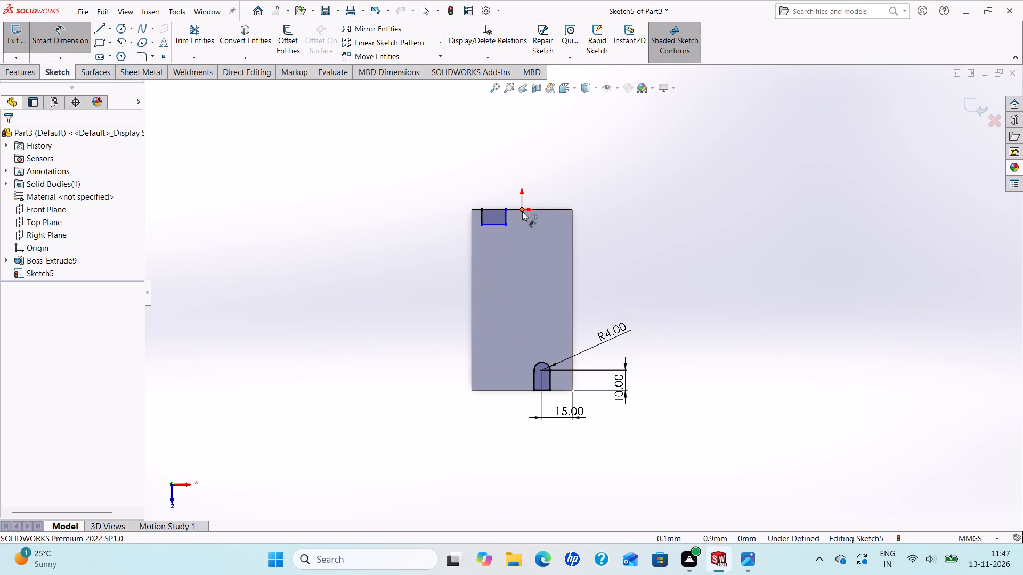
pyautogui.click(522, 211)
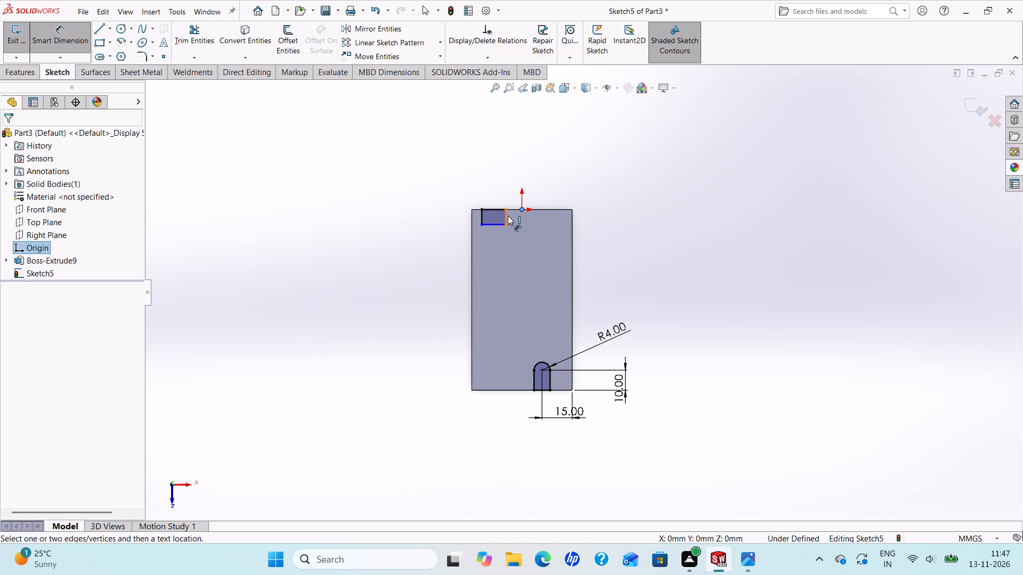
pyautogui.click(508, 216)
pyautogui.click(508, 174)
pyautogui.write('10')
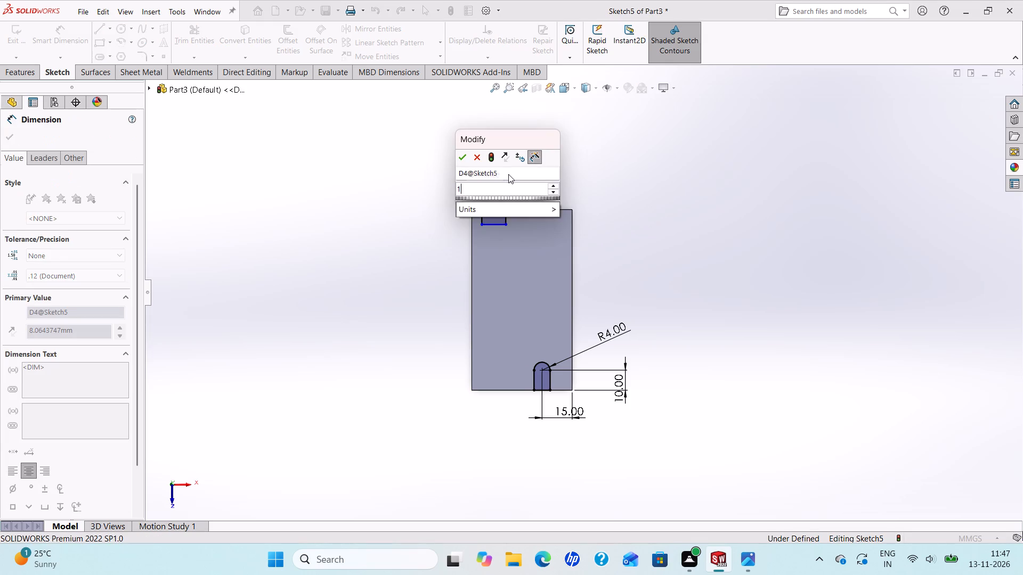
pyautogui.press('Return')
pyautogui.scroll(-4, 506, 209)
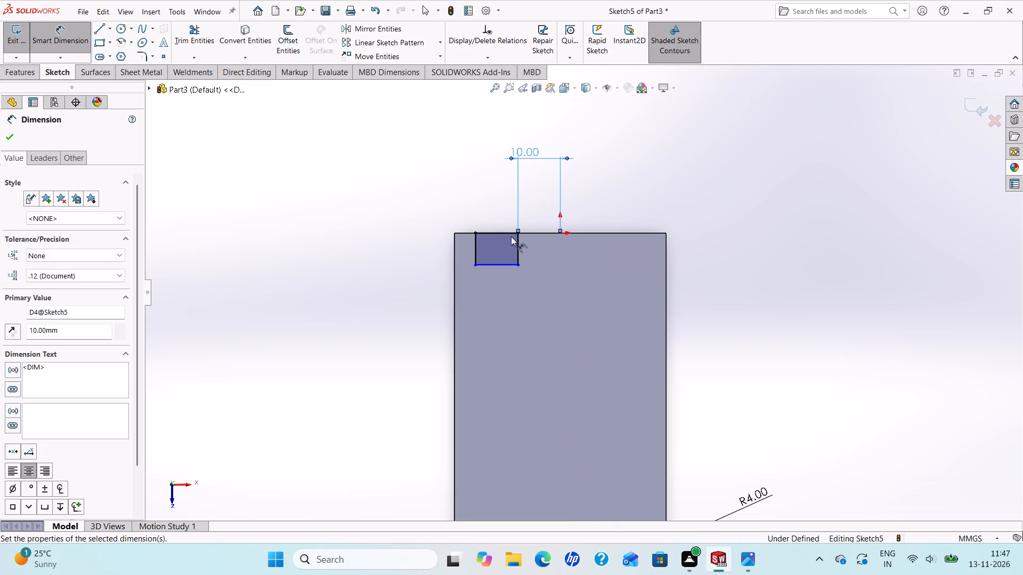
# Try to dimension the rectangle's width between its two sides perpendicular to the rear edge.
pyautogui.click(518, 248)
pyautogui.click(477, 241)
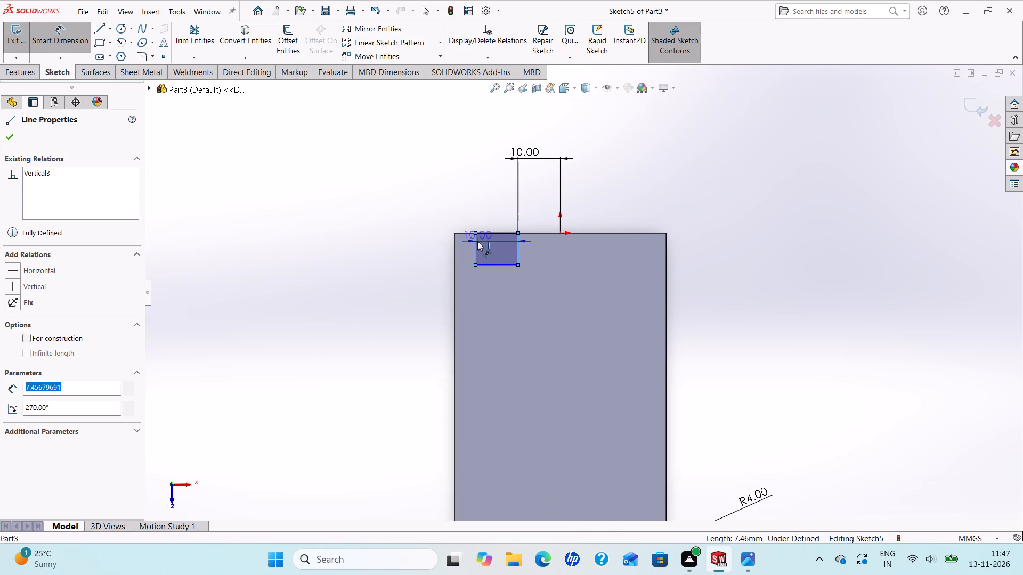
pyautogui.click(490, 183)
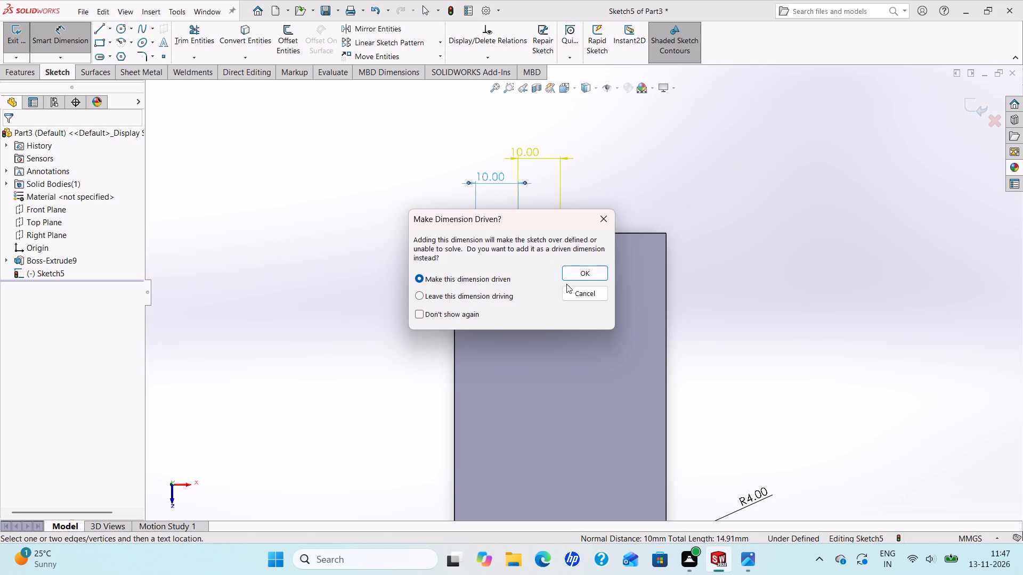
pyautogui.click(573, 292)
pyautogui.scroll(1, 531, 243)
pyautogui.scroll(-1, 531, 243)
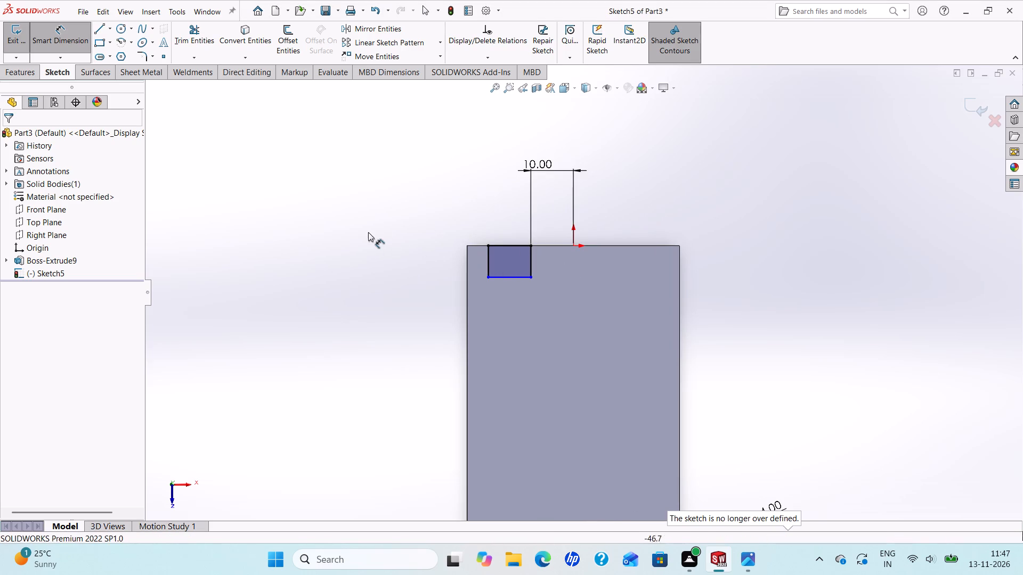
# Undo the rectangle's distance dimension from the origin and the rectangle itself.
pyautogui.hotkey('ctrl', 'z')
pyautogui.hotkey('ctrl', 'z')
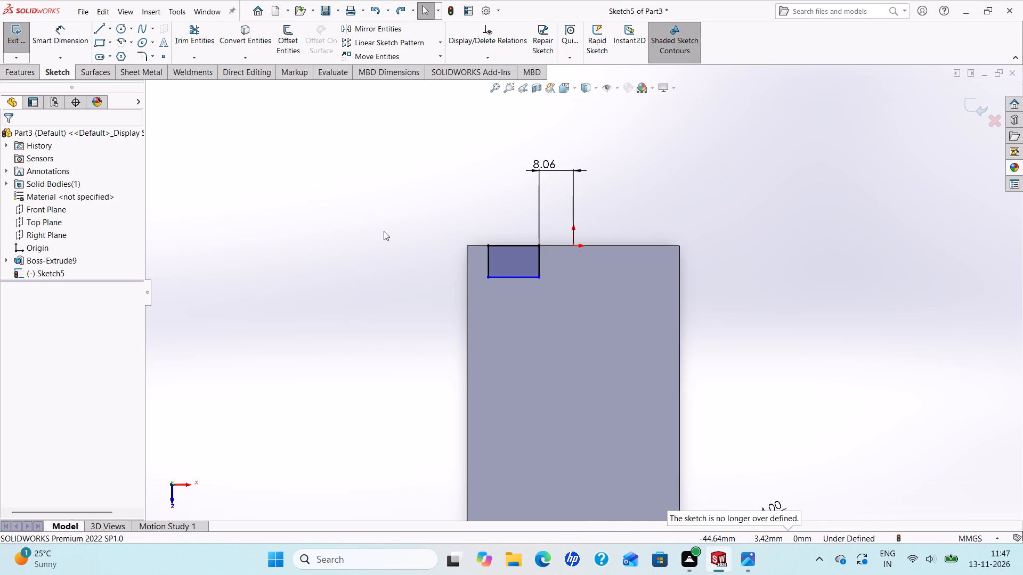
pyautogui.hotkey('ctrl', 'z')
pyautogui.hotkey('ctrl', 'z')
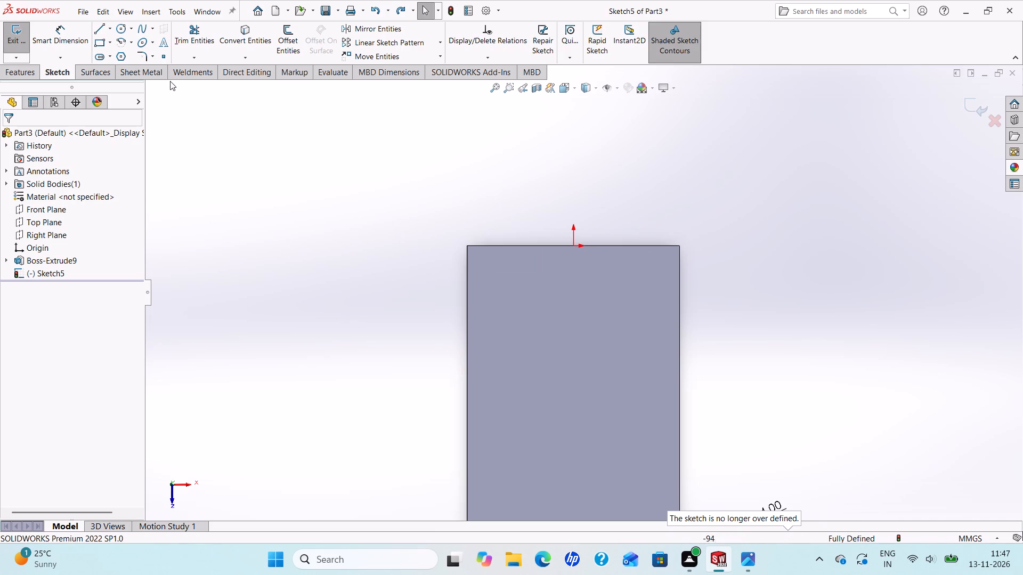
# Sketch a corner rectangle about 11 mm by 7.6 mm from the rear edge, between the origin and the far side edge.
pyautogui.click(98, 43)
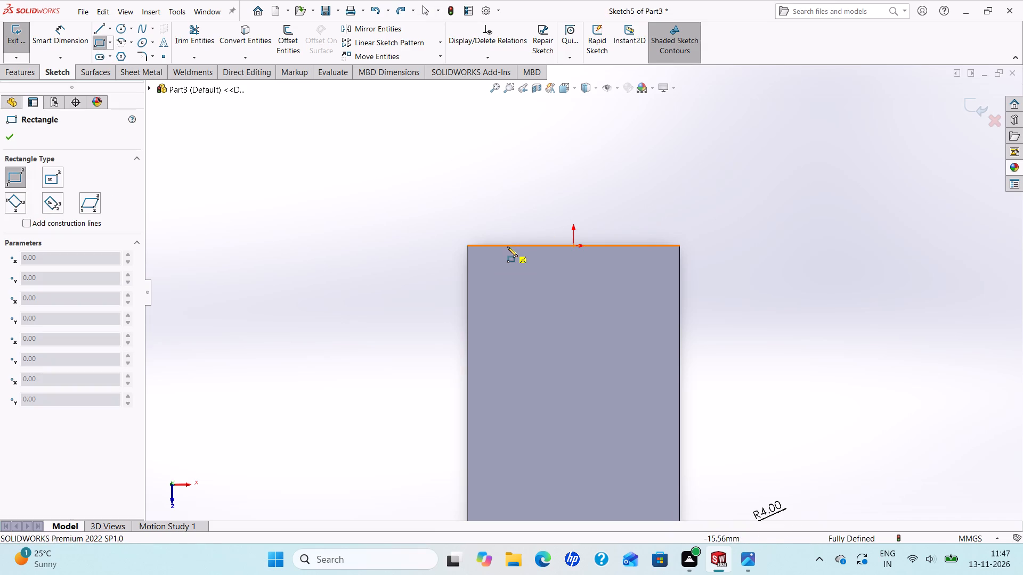
pyautogui.click(503, 245)
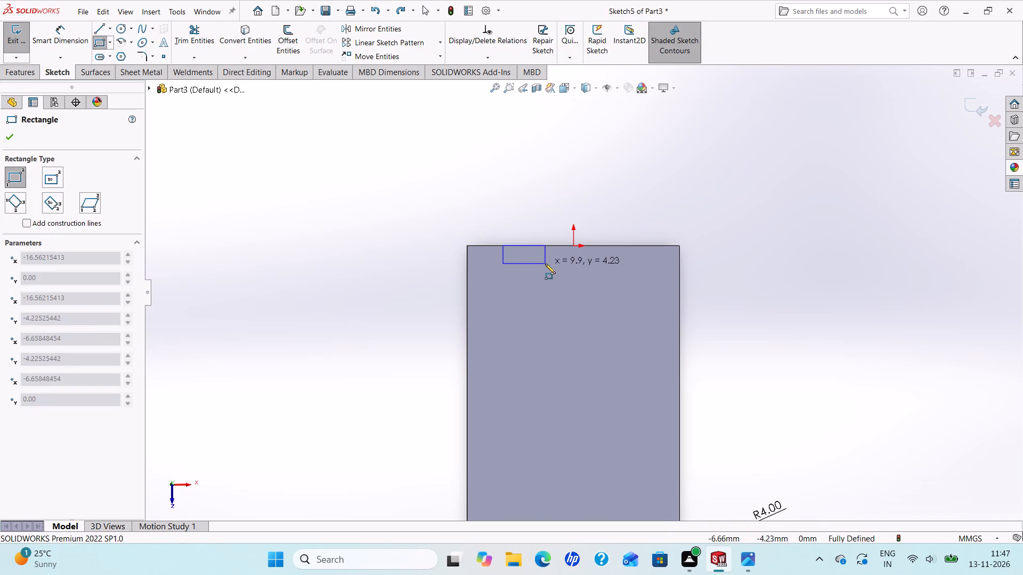
pyautogui.click(549, 278)
pyautogui.rightClick(549, 278)
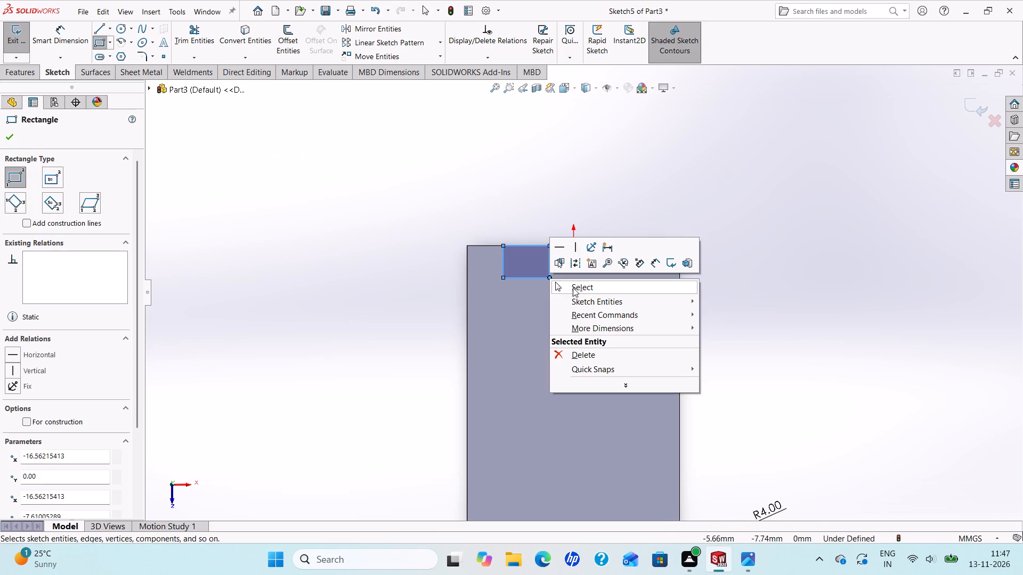
pyautogui.click(575, 285)
# Dimension the rectangle's side nearest the origin 10 mm from the origin.
pyautogui.click(63, 38)
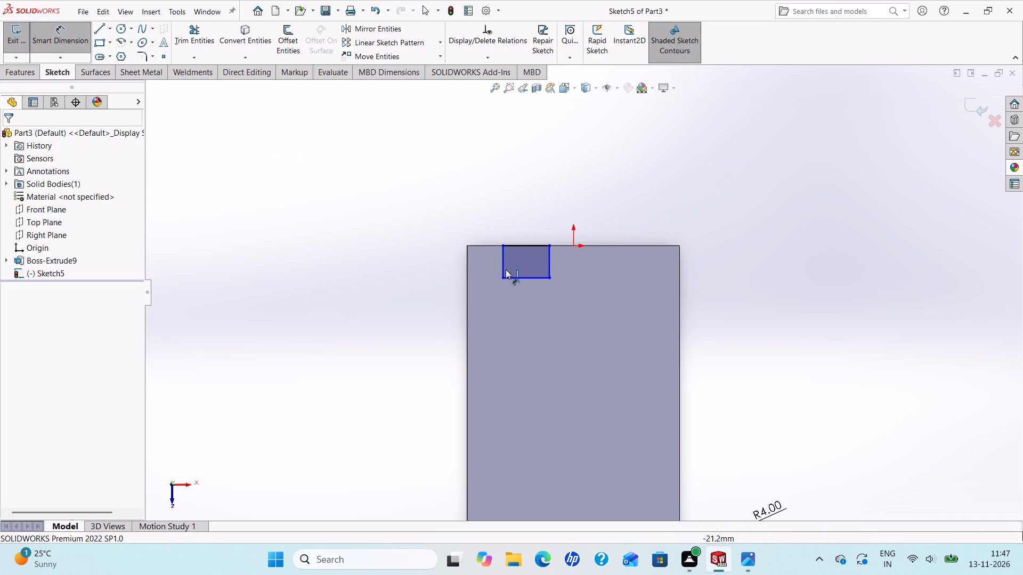
pyautogui.click(550, 261)
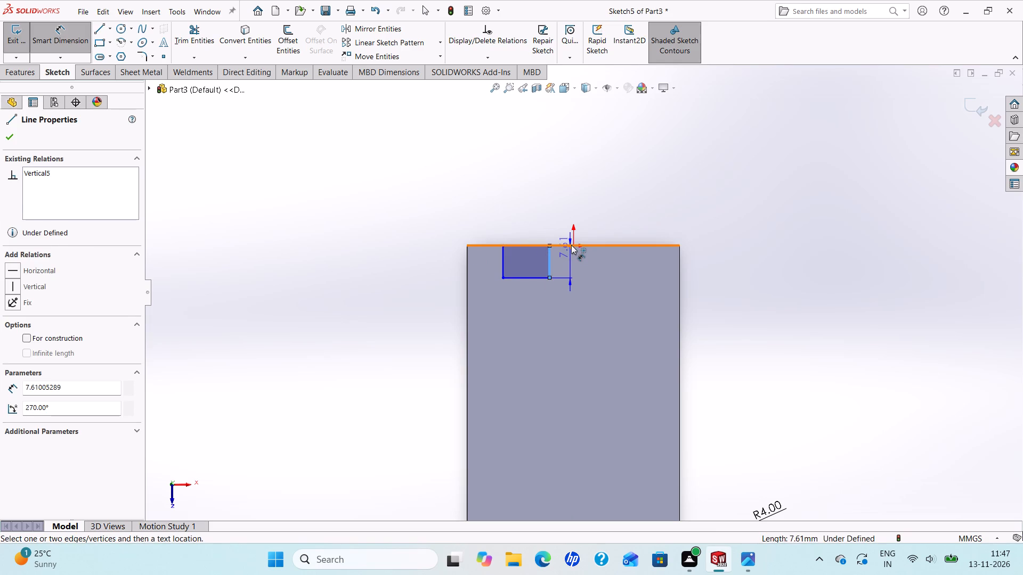
pyautogui.click(571, 245)
pyautogui.click(573, 184)
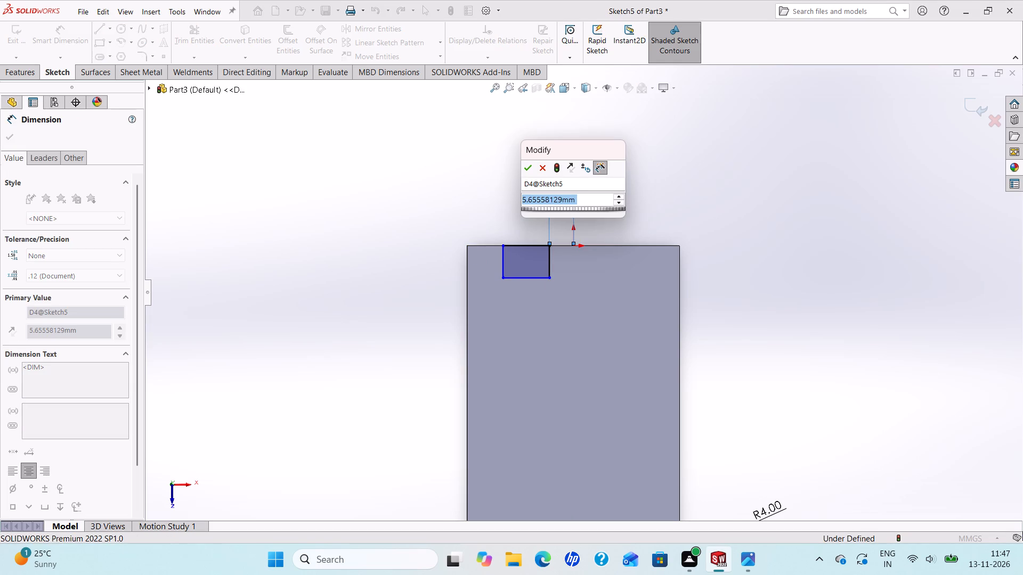
pyautogui.write('10')
pyautogui.press('Return')
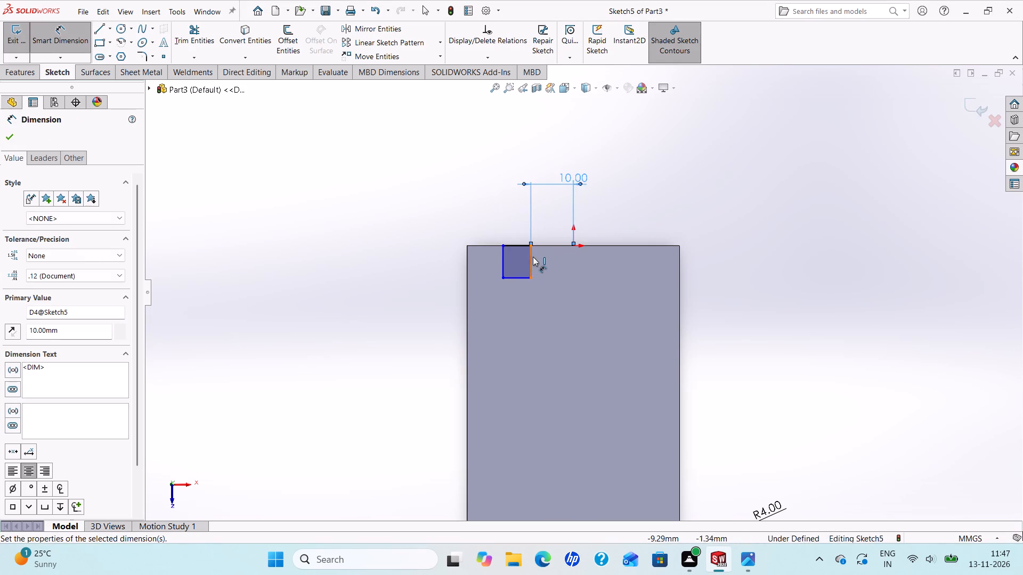
# Dimension the rectangle 8 mm wide and 10 mm deep from the rear edge, and finish dimensioning.
pyautogui.click(532, 264)
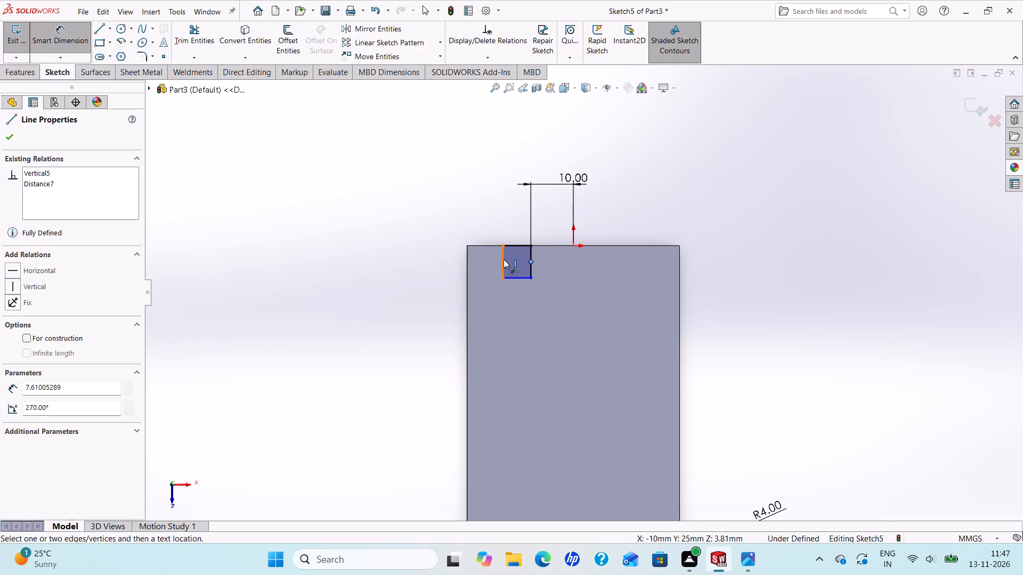
pyautogui.click(504, 259)
pyautogui.click(508, 199)
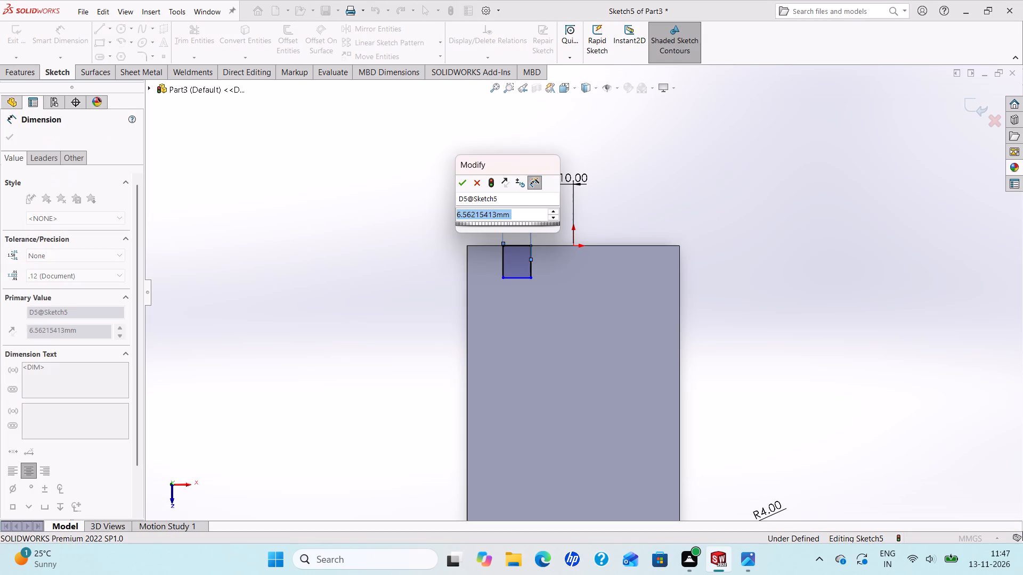
pyautogui.press('8')
pyautogui.press('Return')
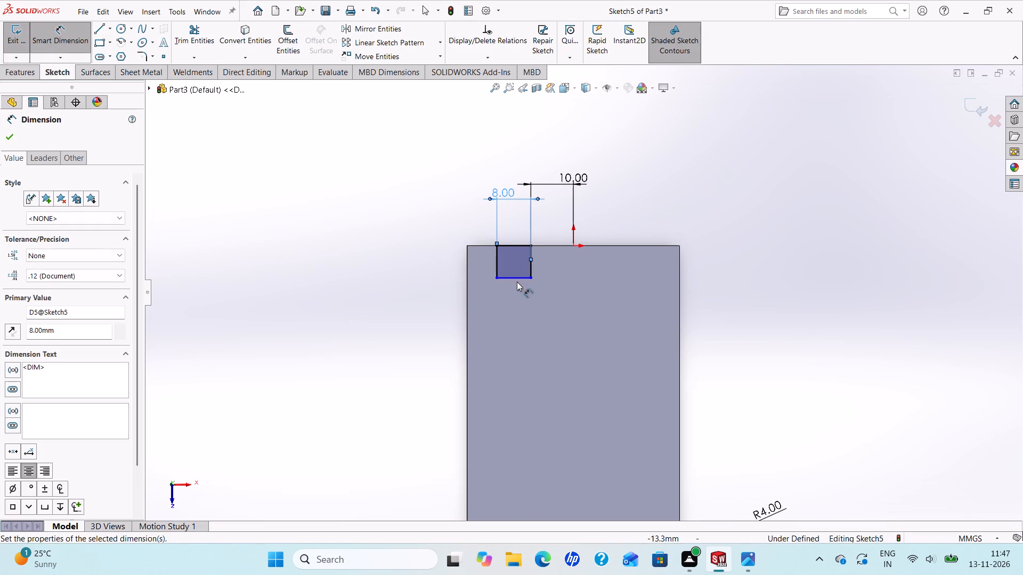
pyautogui.click(515, 276)
pyautogui.click(511, 243)
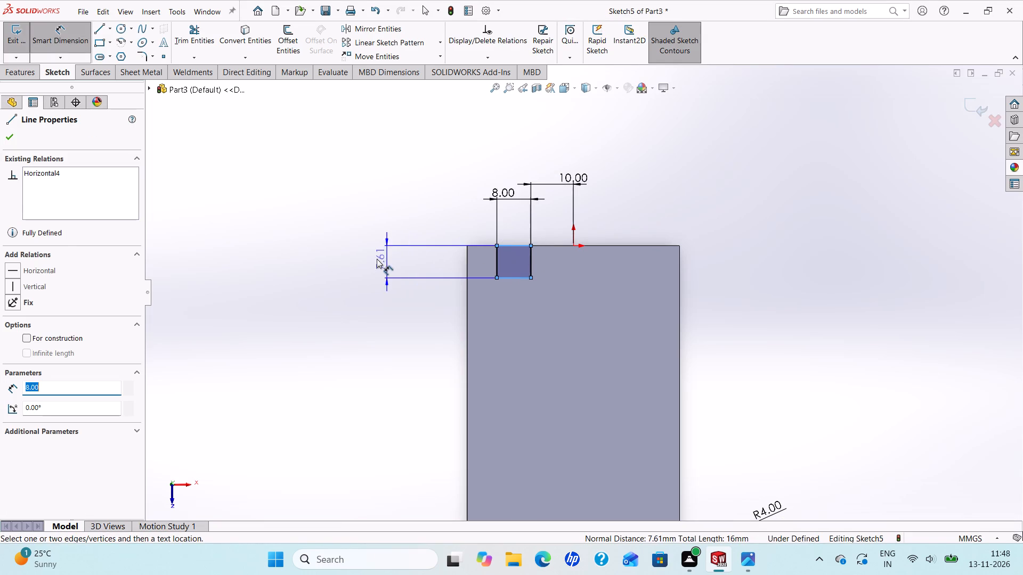
pyautogui.click(376, 259)
pyautogui.press('1')
pyautogui.press('0')
pyautogui.press('Return')
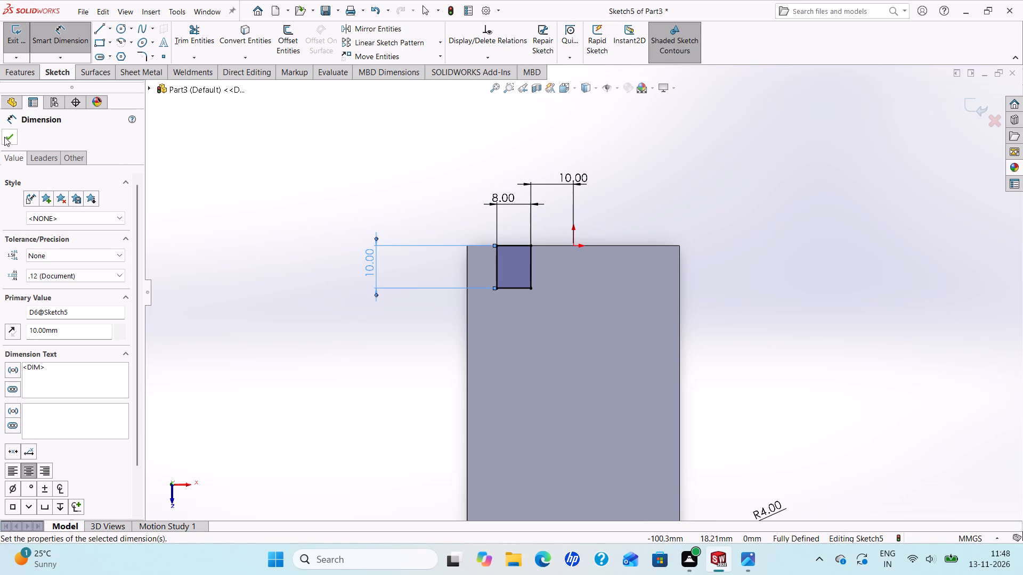
pyautogui.click(9, 135)
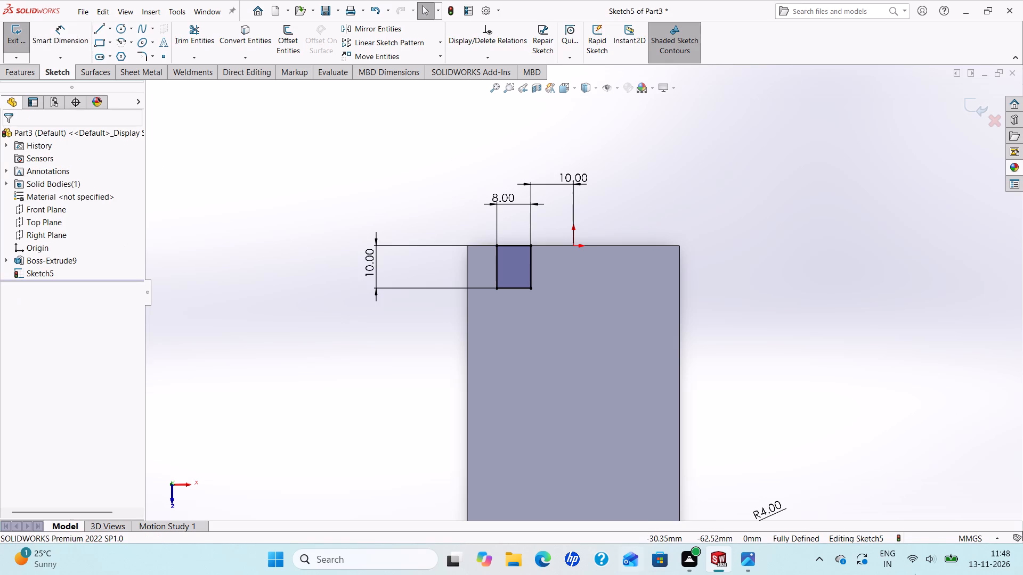
# Cut-extrude the rectangle and the round-ended slot profile with a blind depth of 5 mm into the tube's top wall.
pyautogui.click(22, 73)
pyautogui.click(181, 40)
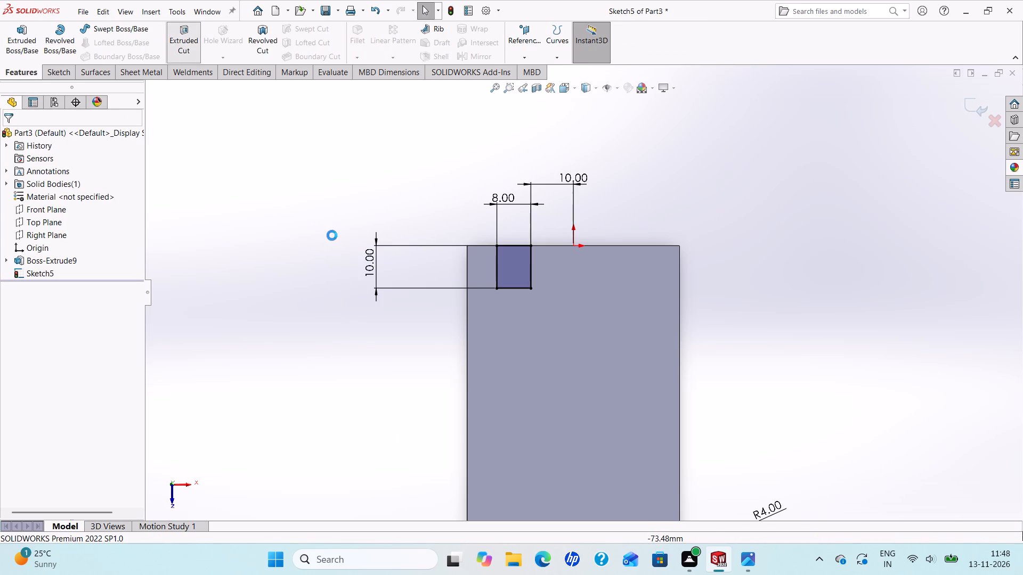
pyautogui.scroll(3, 326, 212)
pyautogui.scroll(-3, 623, 428)
pyautogui.scroll(1, 730, 540)
pyautogui.scroll(1, 672, 467)
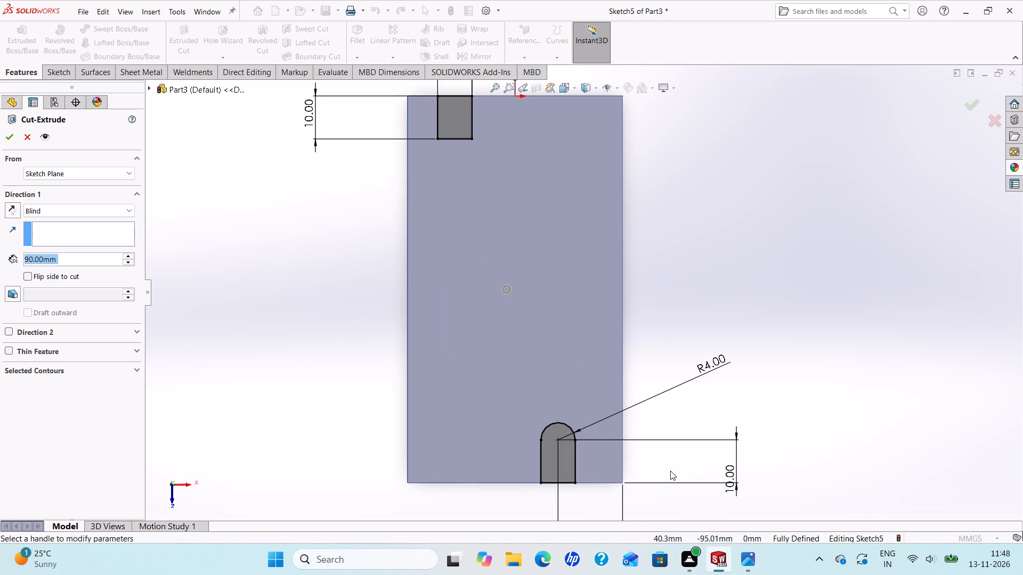
pyautogui.scroll(1, 670, 471)
pyautogui.moveTo(649, 462); pyautogui.dragTo(651, 364, button='middle')
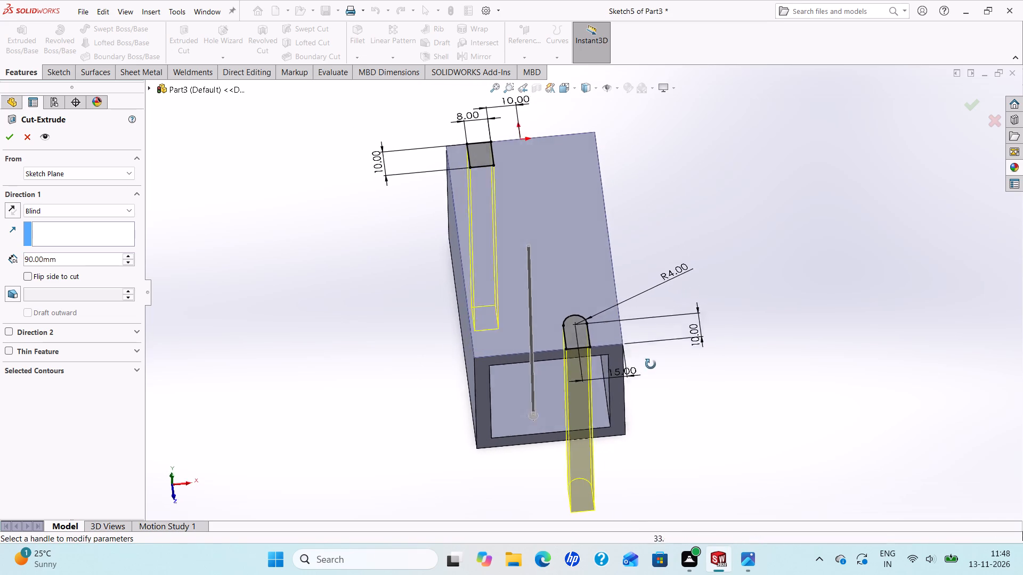
pyautogui.moveTo(651, 364); pyautogui.dragTo(645, 389, button='middle')
pyautogui.scroll(2, 645, 389)
pyautogui.scroll(-1, 594, 276)
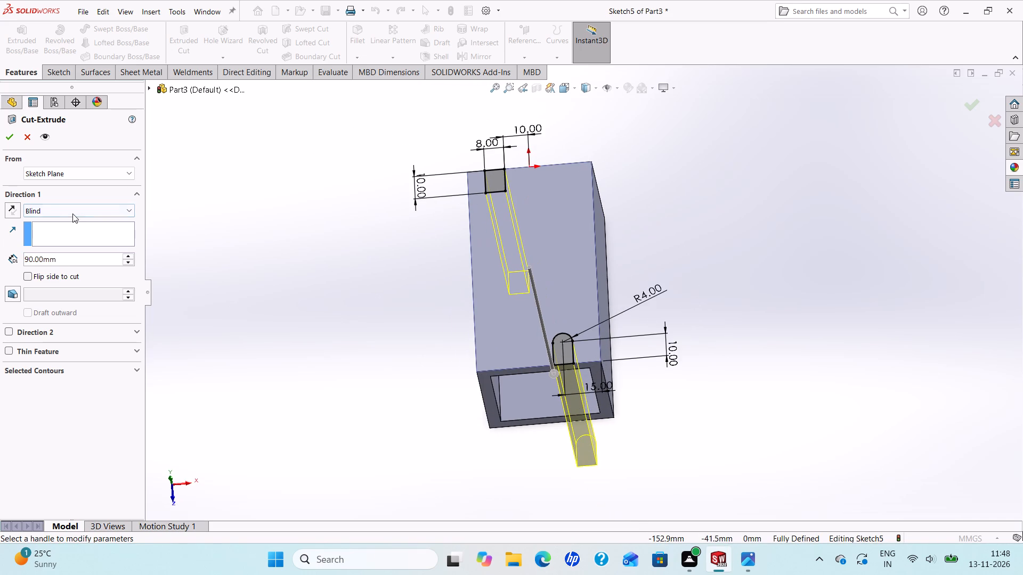
pyautogui.click(66, 258)
pyautogui.moveTo(66, 258); pyautogui.dragTo(0, 272)
pyautogui.press('5')
pyautogui.press('Return')
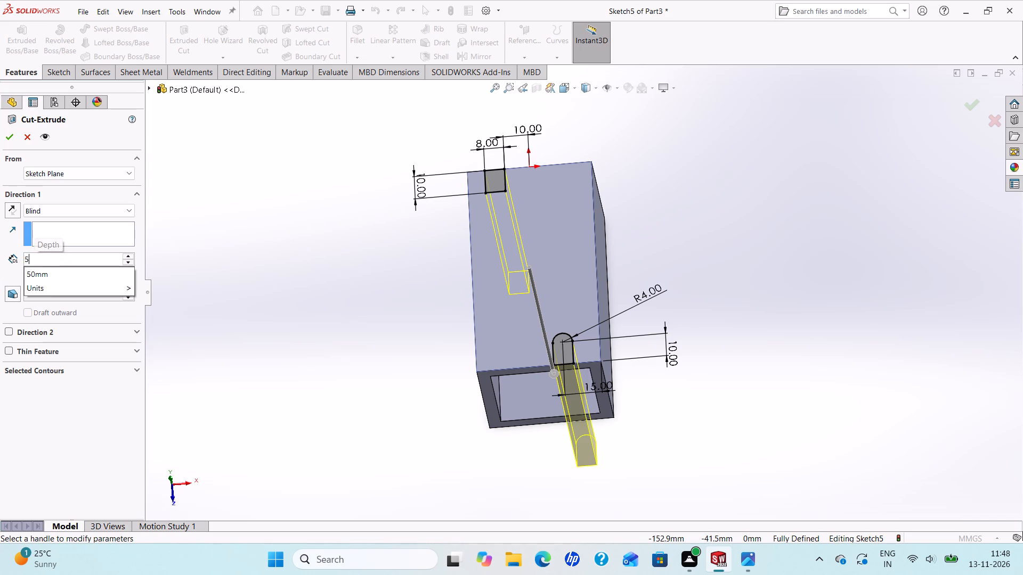
pyautogui.click(9, 139)
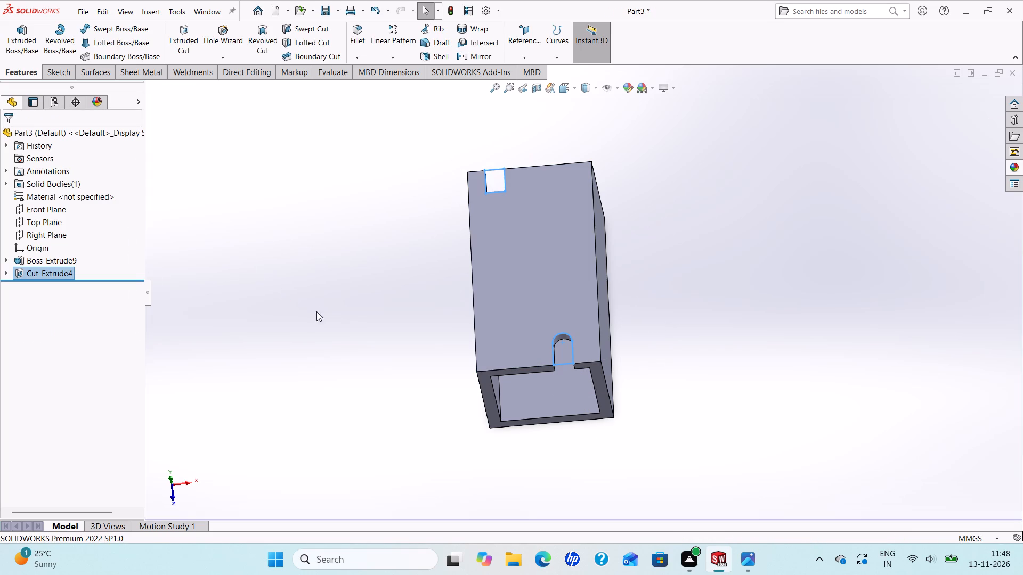
pyautogui.press('Escape')
# On the tube's top face, sketch a lengthwise centerpoint straight slot aligned with the origin, about 26 mm between arc centres.
pyautogui.scroll(-2, 530, 298)
pyautogui.moveTo(541, 309); pyautogui.dragTo(542, 181, button='middle')
pyautogui.scroll(1, 541, 309)
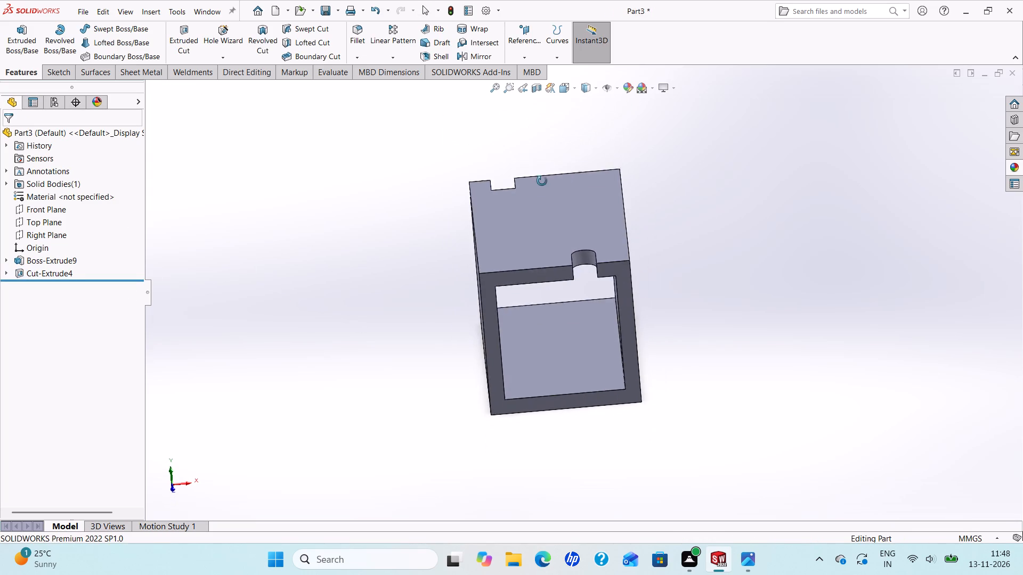
pyautogui.moveTo(542, 181); pyautogui.dragTo(533, 272, button='middle')
pyautogui.scroll(2, 533, 274)
pyautogui.scroll(-2, 600, 256)
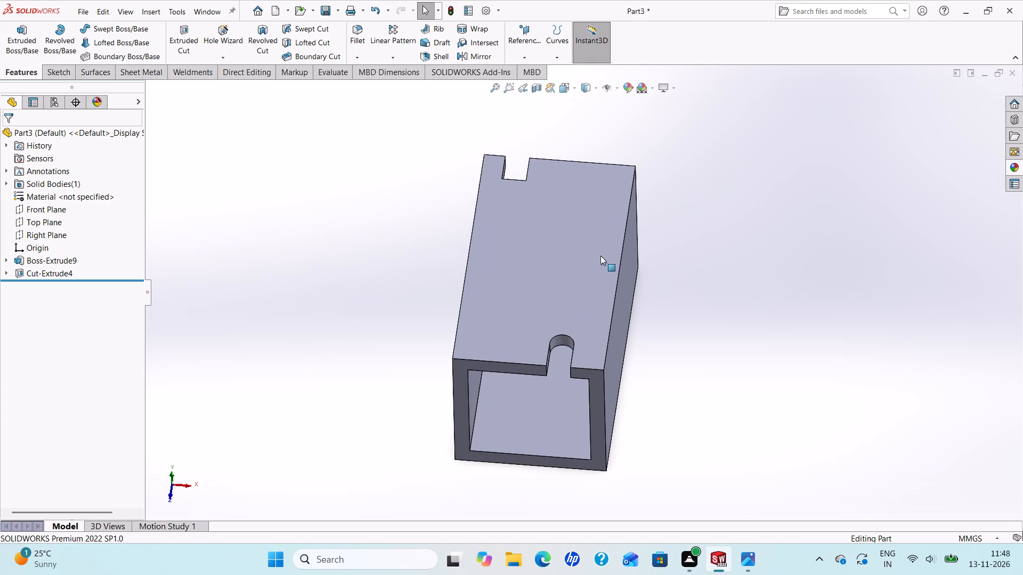
pyautogui.click(528, 265)
pyautogui.click(573, 232)
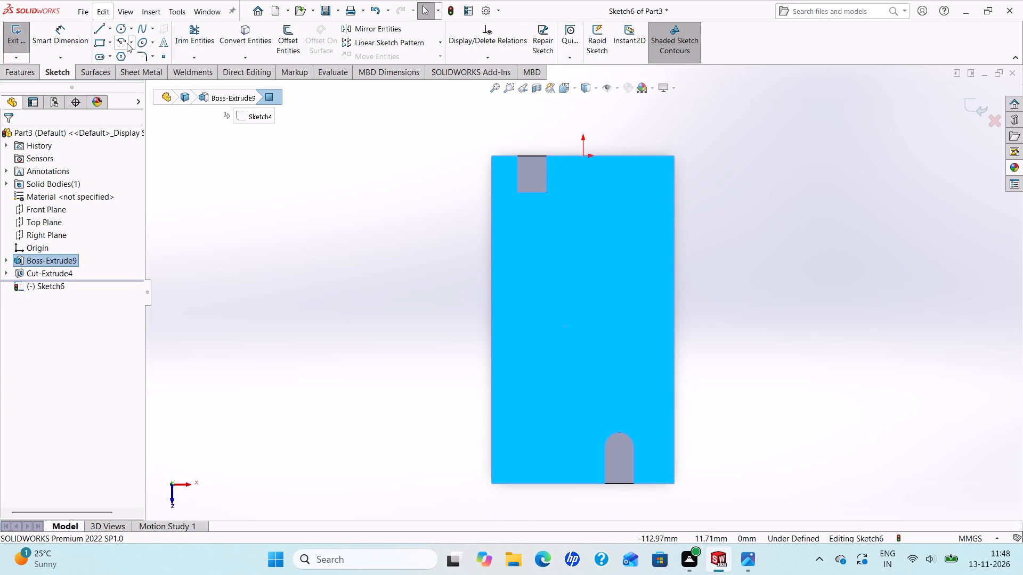
pyautogui.click(111, 59)
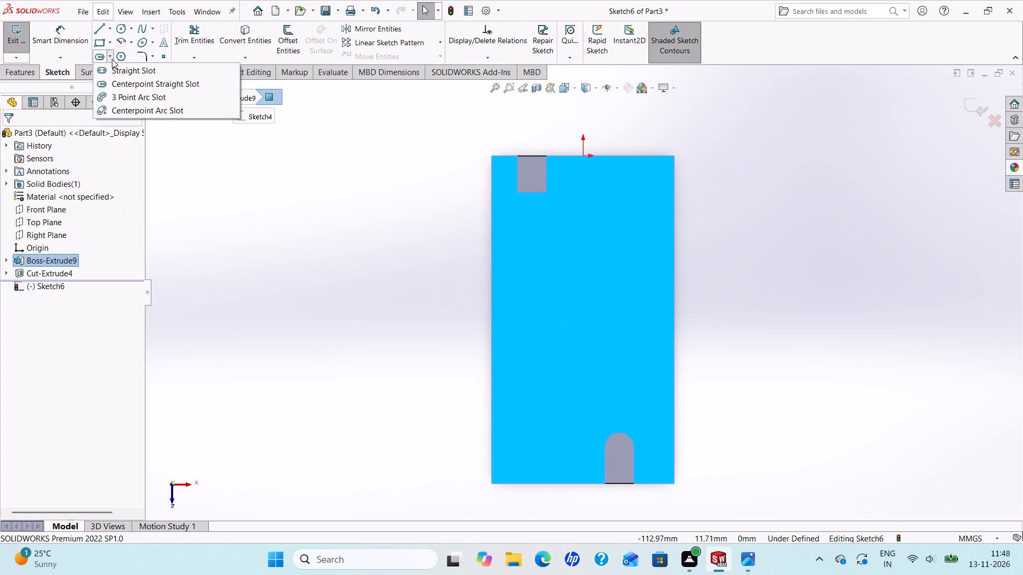
pyautogui.click(119, 85)
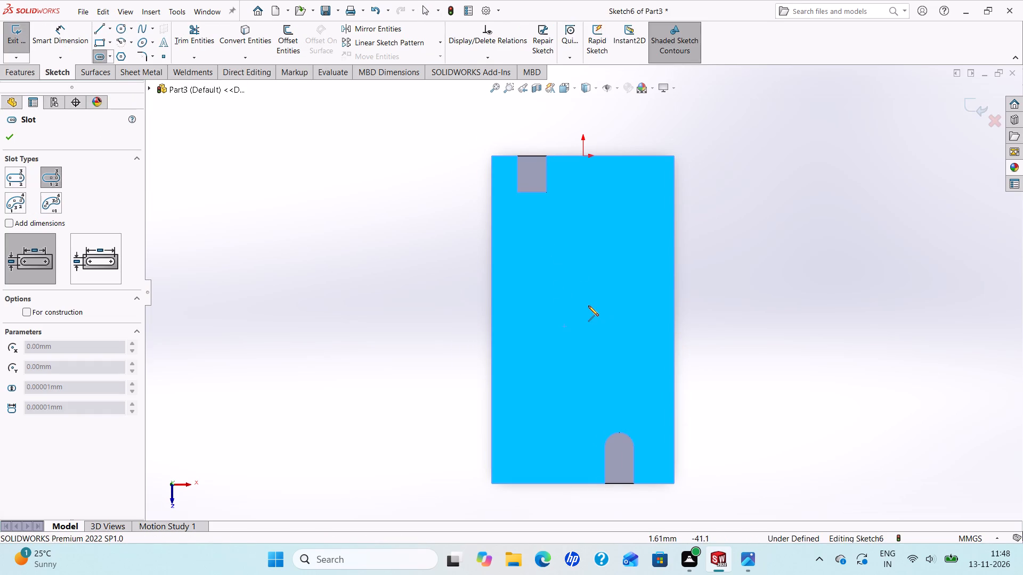
pyautogui.click(582, 313)
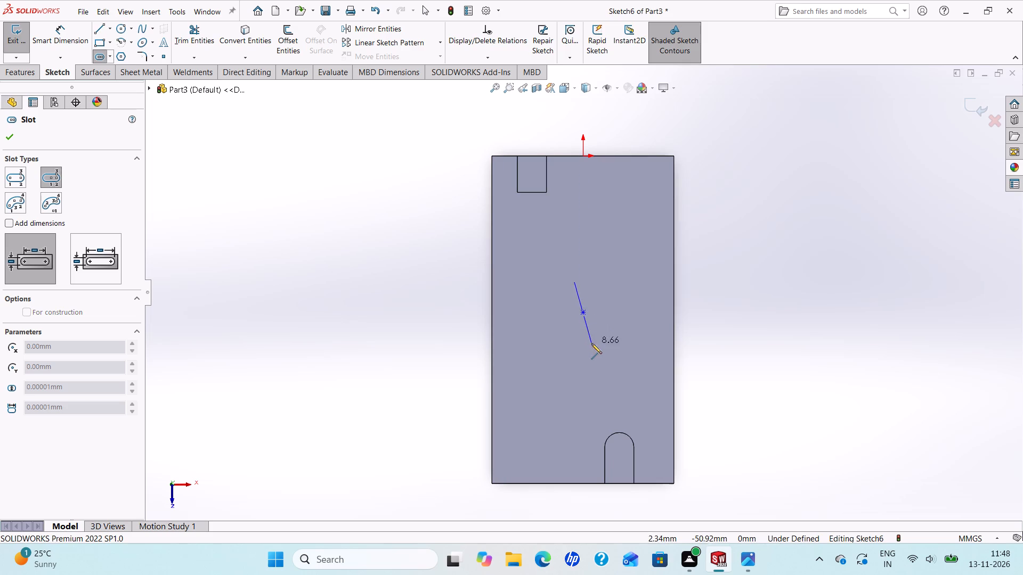
pyautogui.click(584, 359)
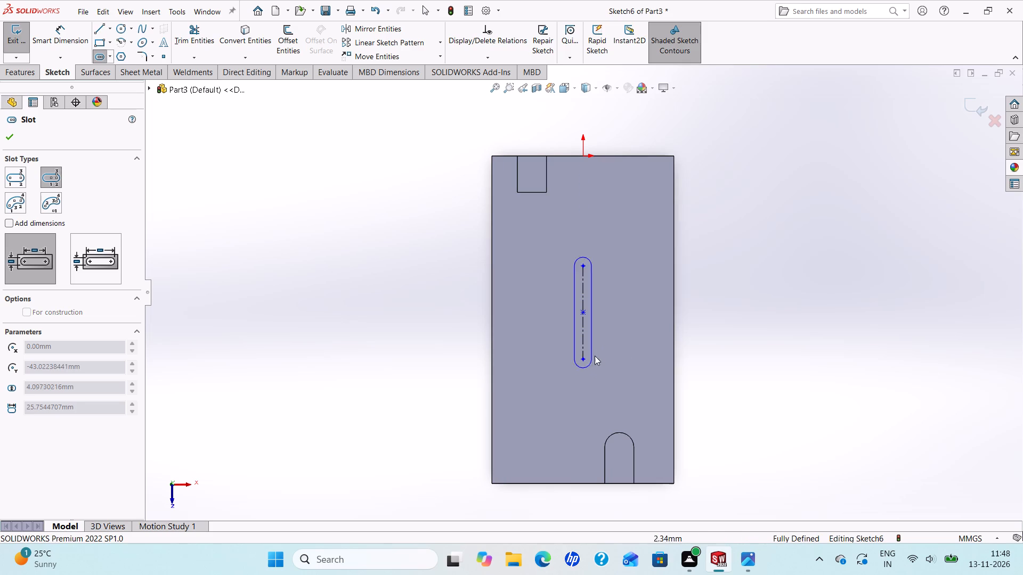
pyautogui.click(615, 358)
pyautogui.rightClick(615, 358)
pyautogui.click(637, 365)
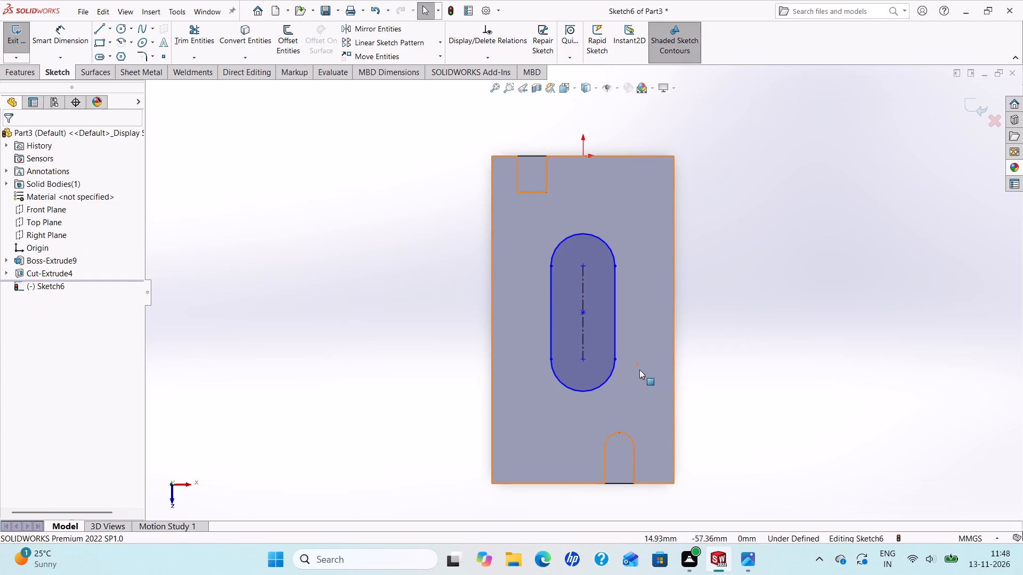
# Following the reference drawing, dimension the central slot 20 mm between arc centres with a 10 mm end radius.
pyautogui.click(743, 553)
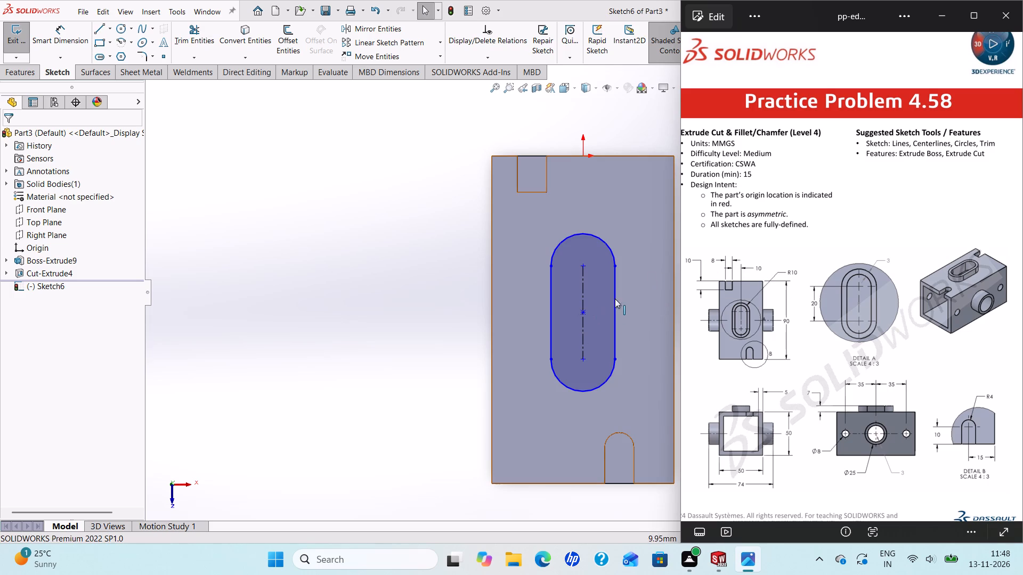
pyautogui.scroll(2, 610, 299)
pyautogui.scroll(-2, 665, 300)
pyautogui.scroll(2, 654, 299)
pyautogui.scroll(-1, 642, 302)
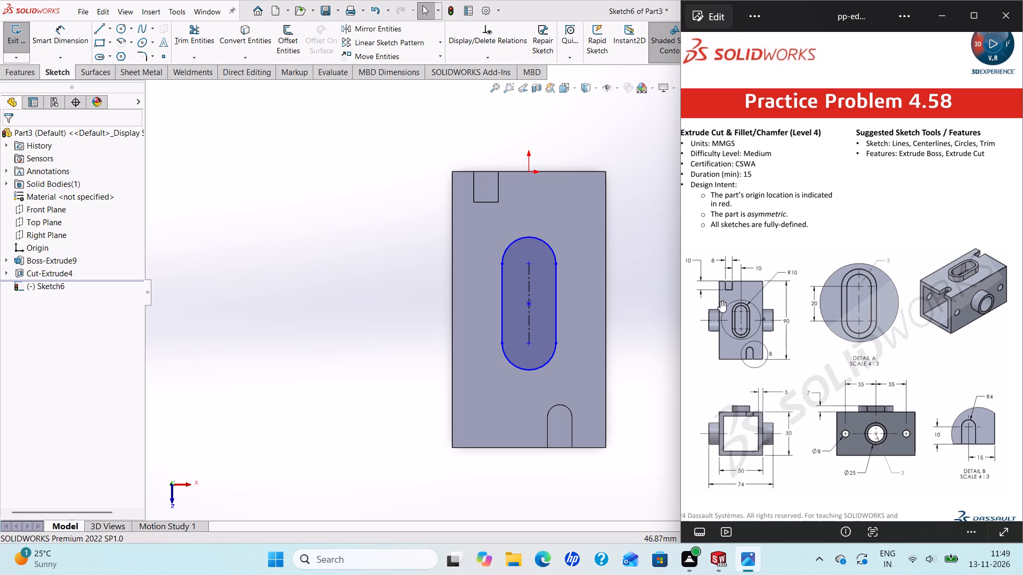
pyautogui.scroll(2, 659, 282)
pyautogui.scroll(-1, 641, 286)
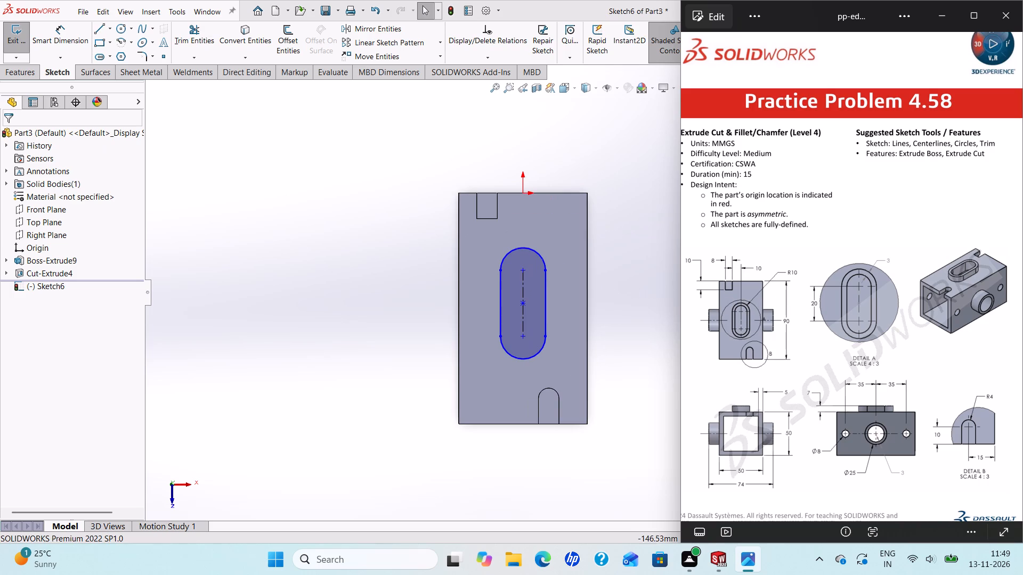
pyautogui.click(56, 39)
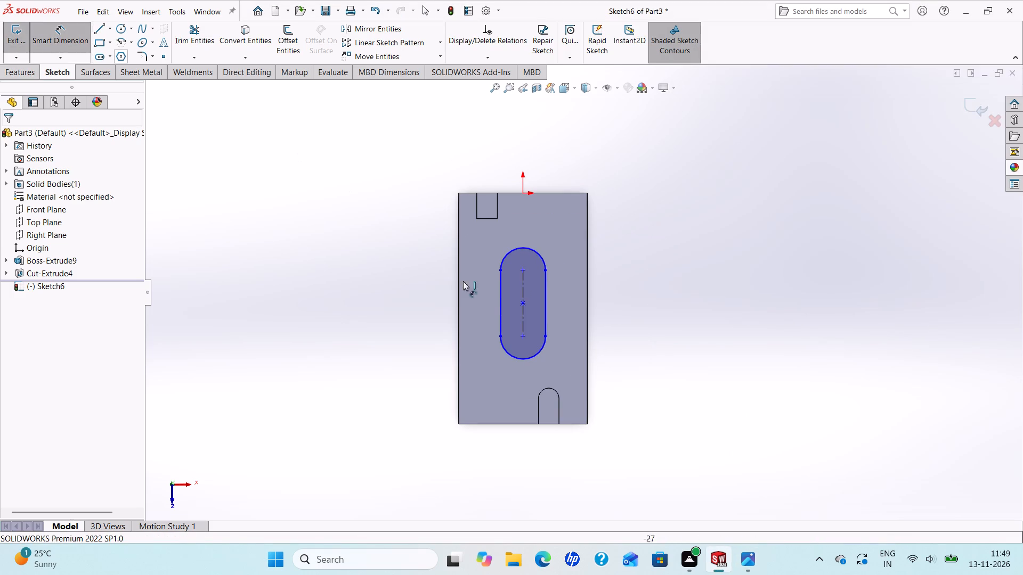
pyautogui.click(521, 295)
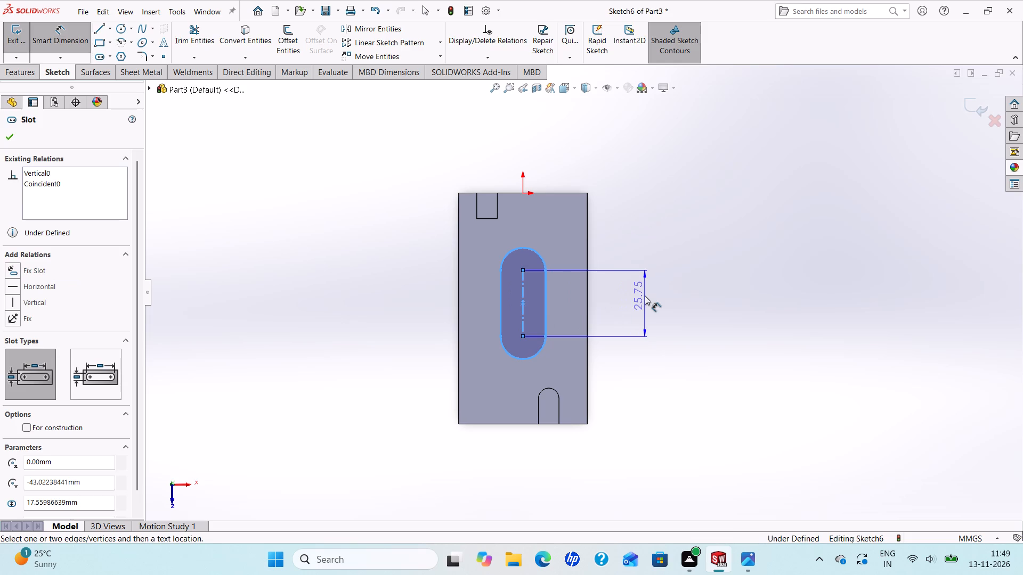
pyautogui.click(645, 295)
pyautogui.write('20')
pyautogui.press('Return')
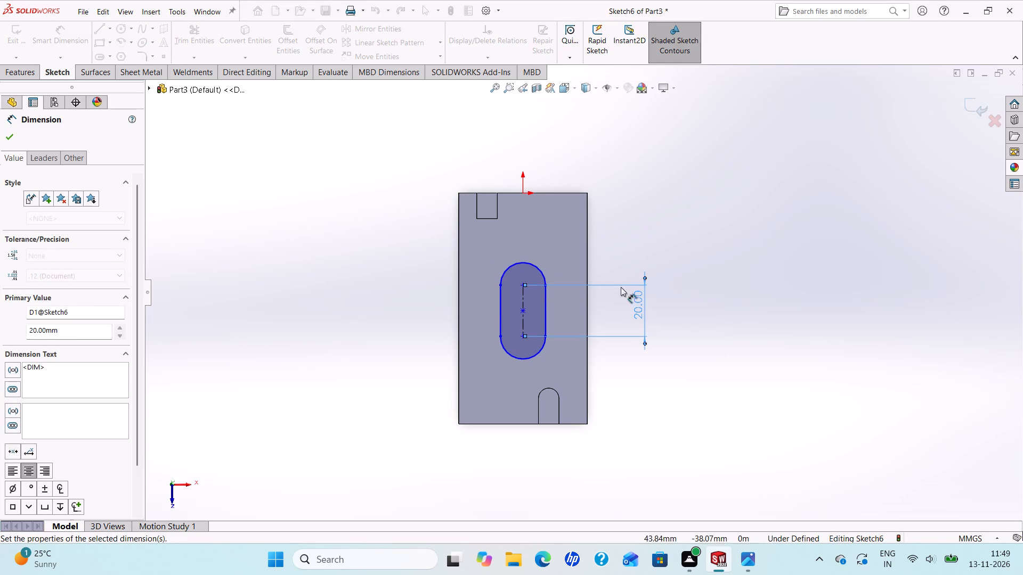
pyautogui.click(543, 274)
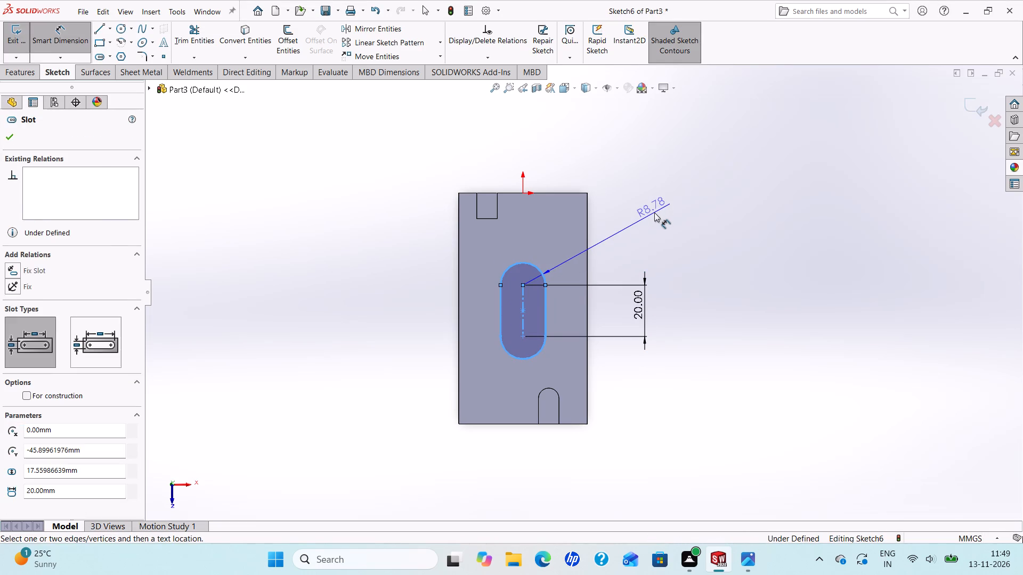
pyautogui.click(654, 212)
pyautogui.write('10')
pyautogui.press('Return')
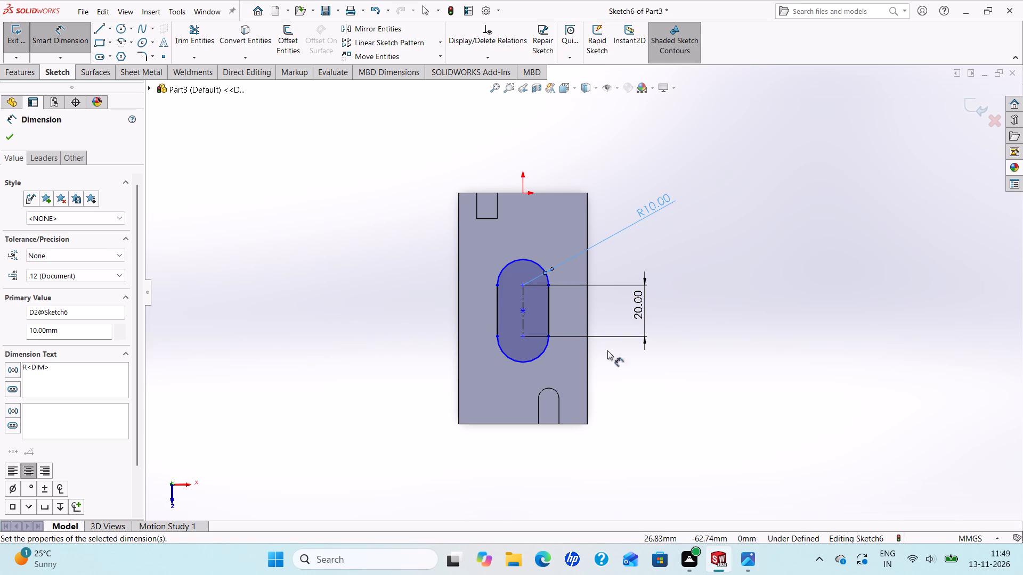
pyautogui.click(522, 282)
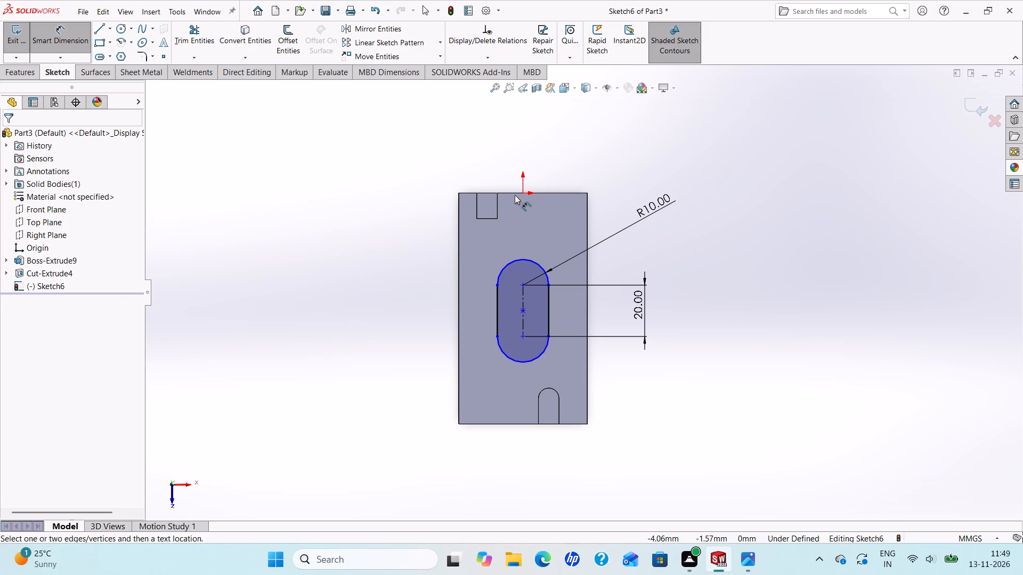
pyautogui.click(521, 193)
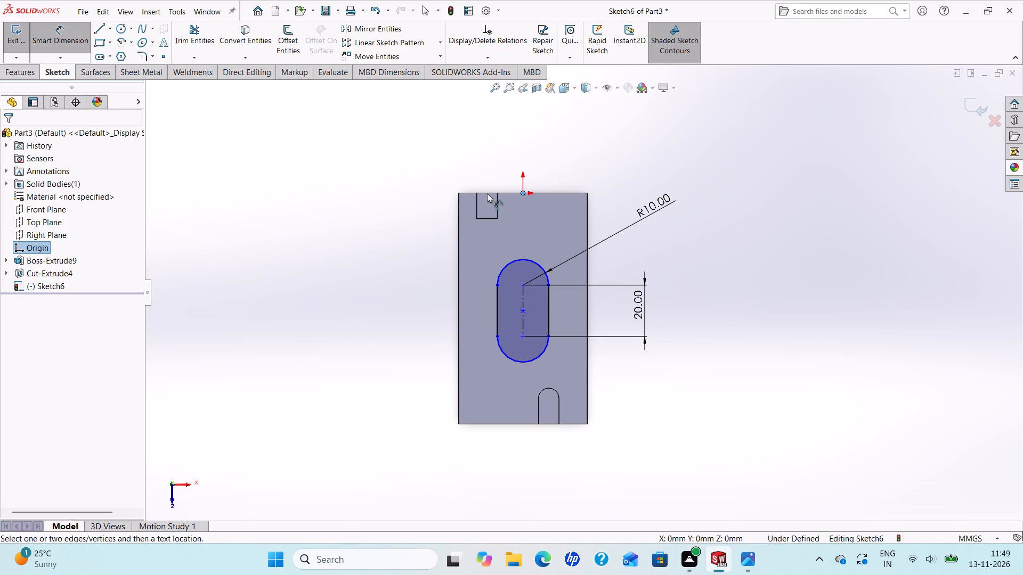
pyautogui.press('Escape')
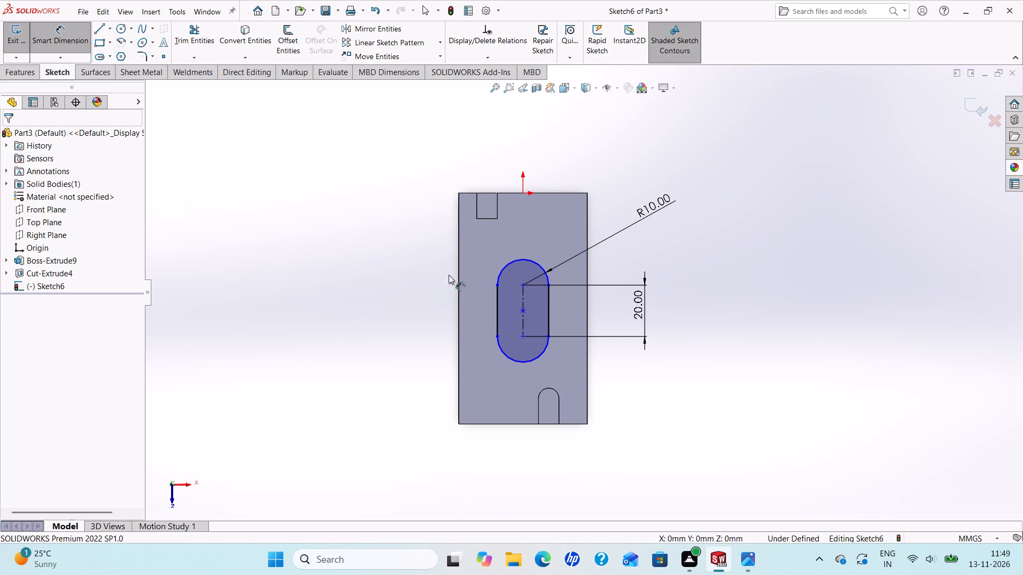
# Dimension the slot's arc centre nearest the origin 35 mm from the origin.
pyautogui.click(523, 286)
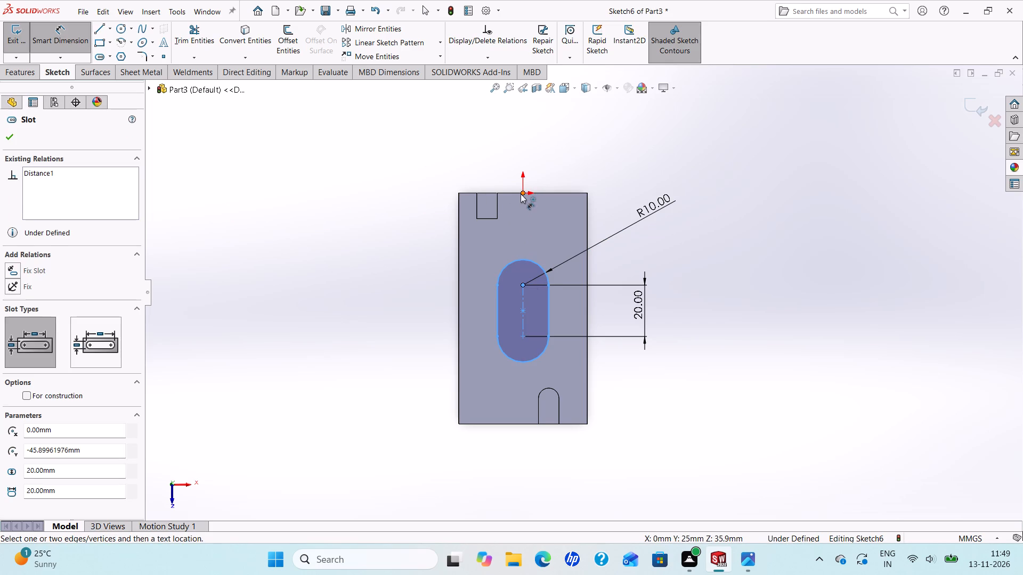
pyautogui.click(521, 193)
pyautogui.click(318, 206)
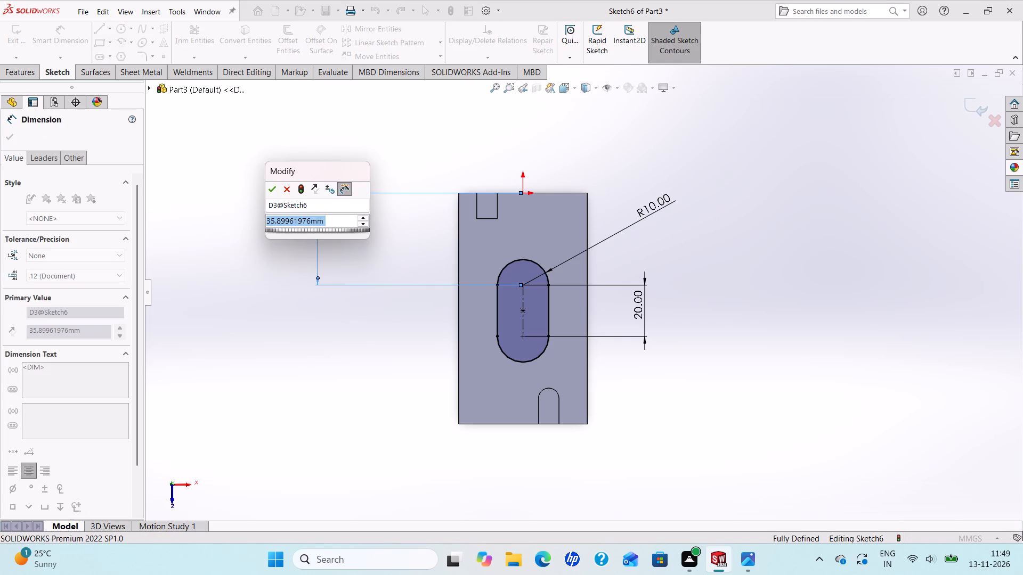
pyautogui.write('35')
pyautogui.press('Return')
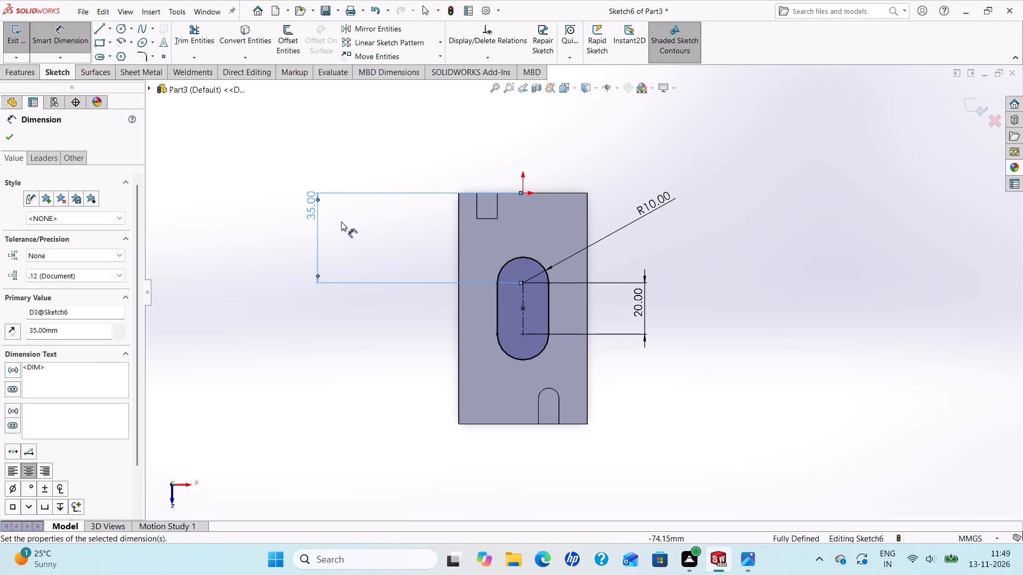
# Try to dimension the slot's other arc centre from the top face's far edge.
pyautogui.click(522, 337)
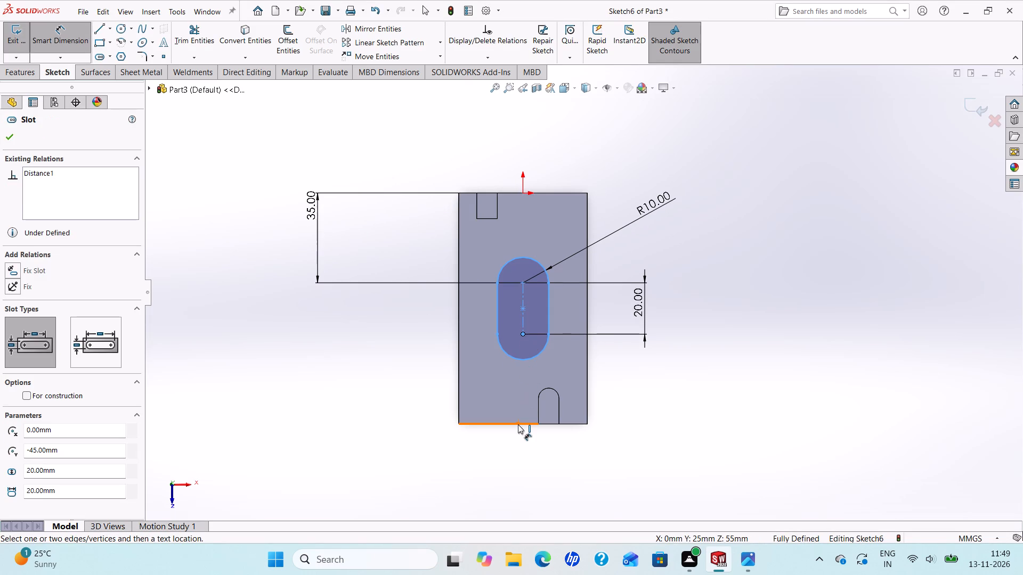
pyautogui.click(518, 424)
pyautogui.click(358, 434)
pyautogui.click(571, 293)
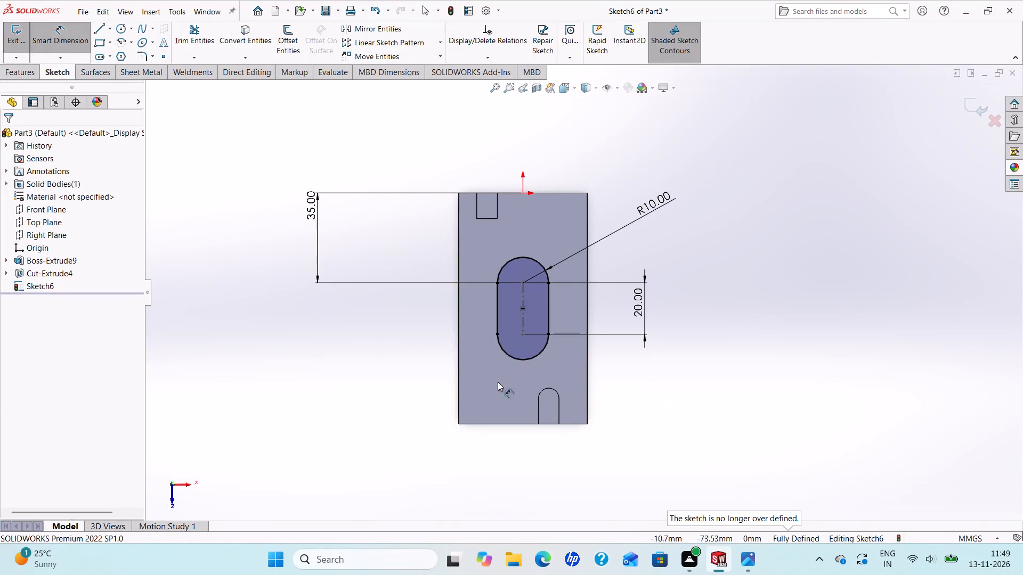
# Offset the complete slot outline outward by 5 mm, with the offset dimension added.
pyautogui.click(287, 46)
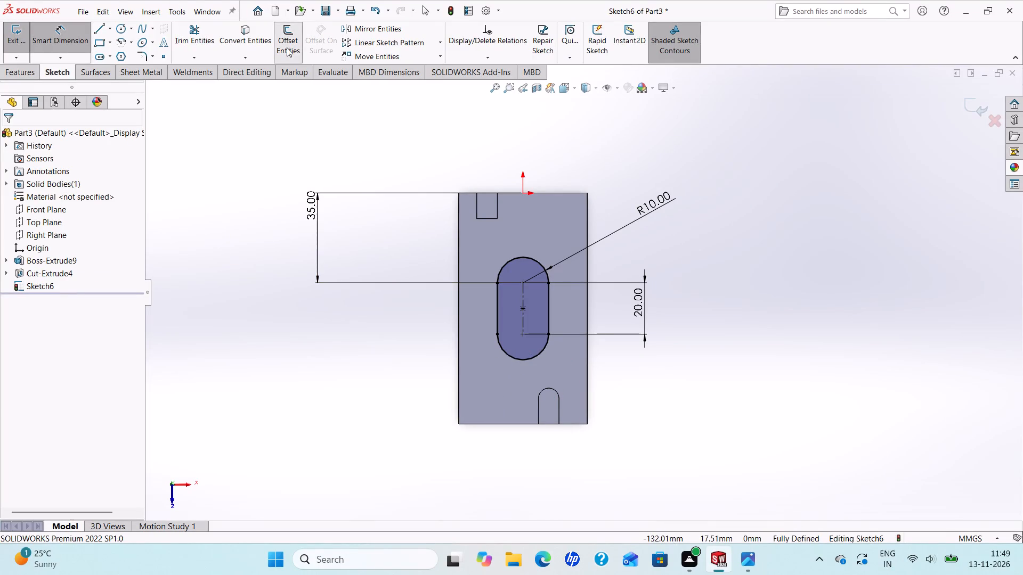
pyautogui.click(526, 255)
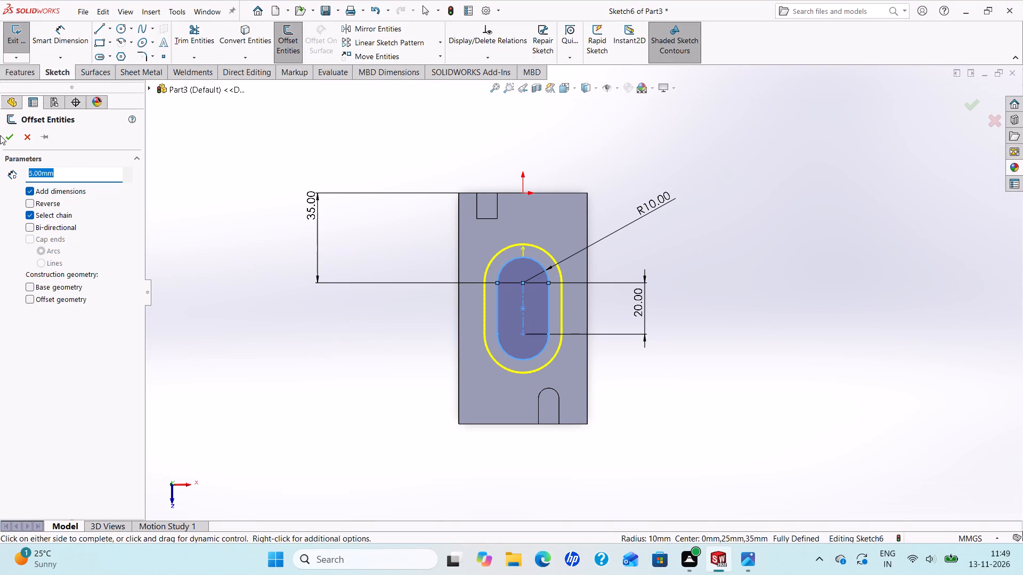
pyautogui.click(12, 133)
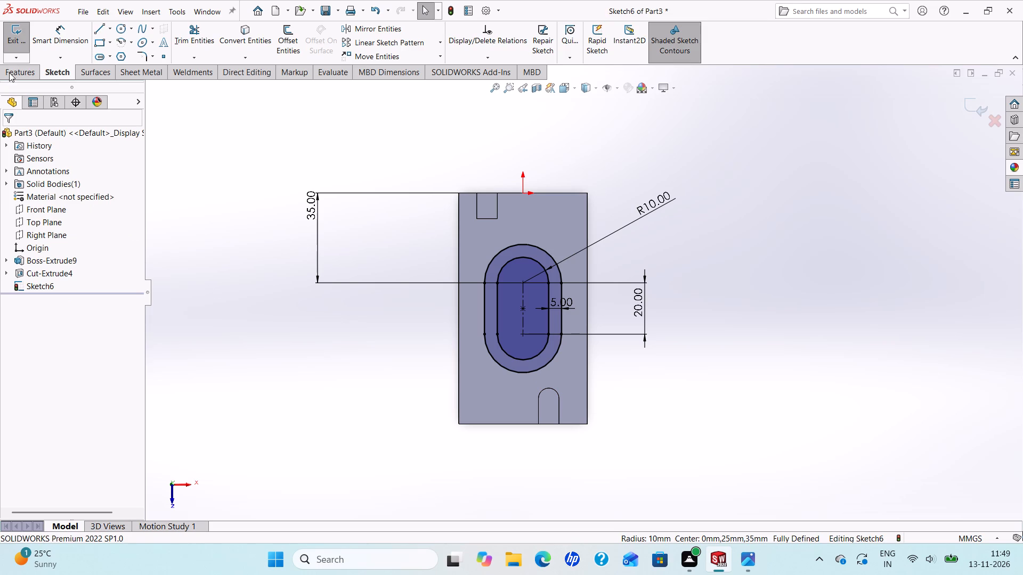
# Boss-extrude the ring between the two slot outlines upward from the top face with a blind depth of 7 mm.
pyautogui.click(16, 76)
pyautogui.click(23, 39)
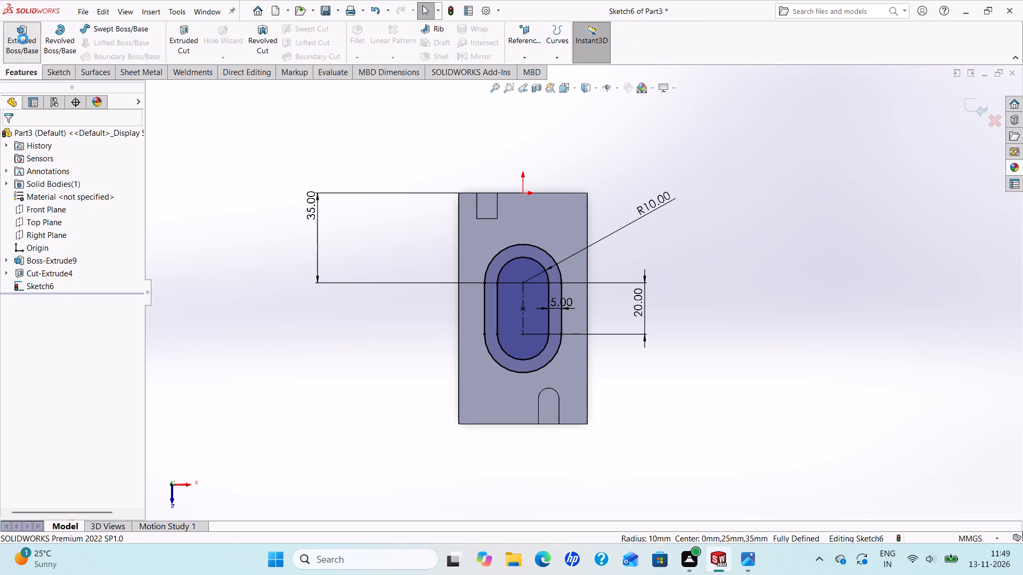
pyautogui.moveTo(344, 351); pyautogui.dragTo(351, 165, button='middle')
pyautogui.scroll(-1, 351, 188)
pyautogui.scroll(2, 653, 313)
pyautogui.scroll(-1, 688, 293)
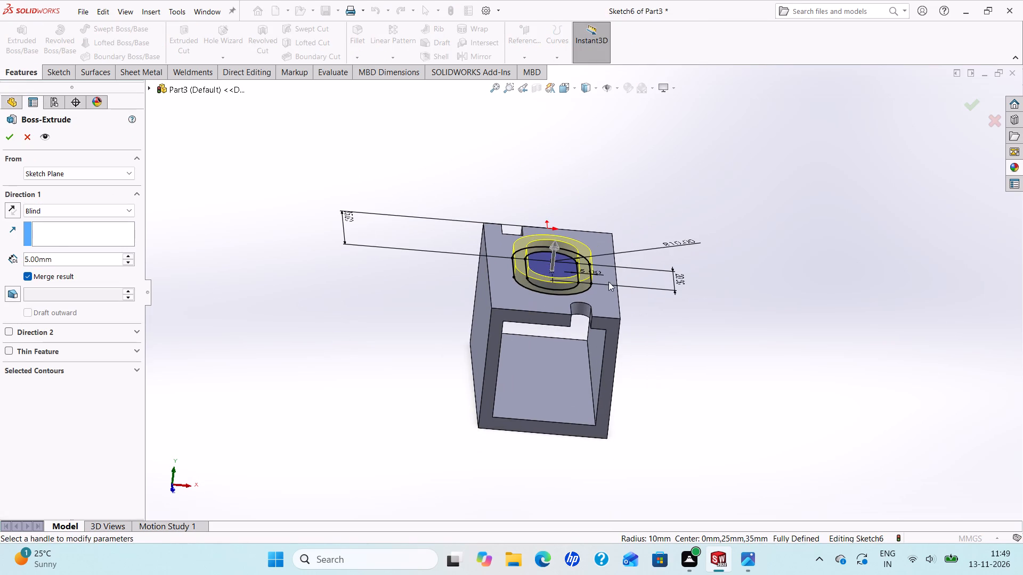
pyautogui.click(62, 260)
pyautogui.moveTo(62, 260); pyautogui.dragTo(0, 256)
pyautogui.press('7')
pyautogui.press('Return')
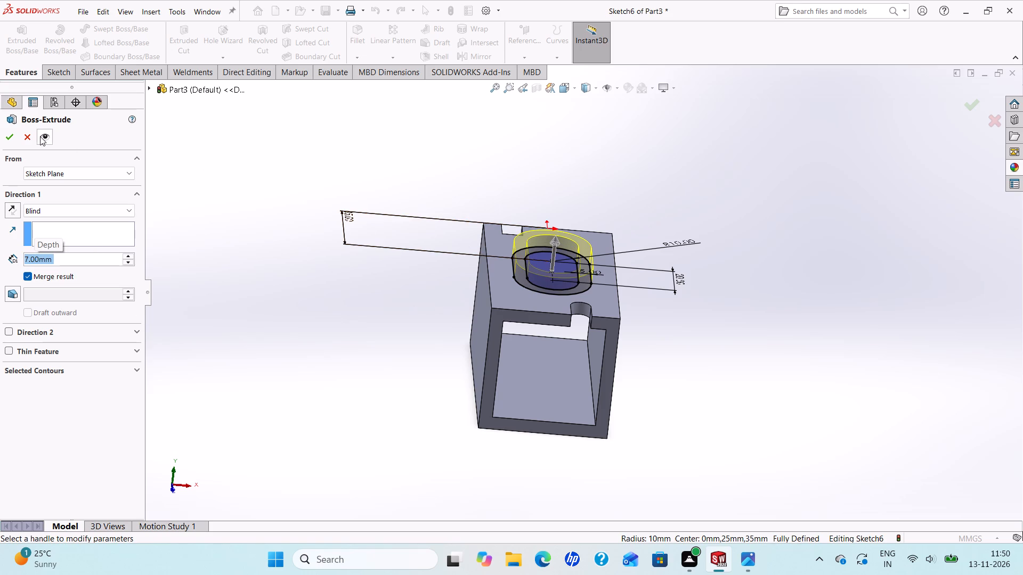
pyautogui.click(6, 137)
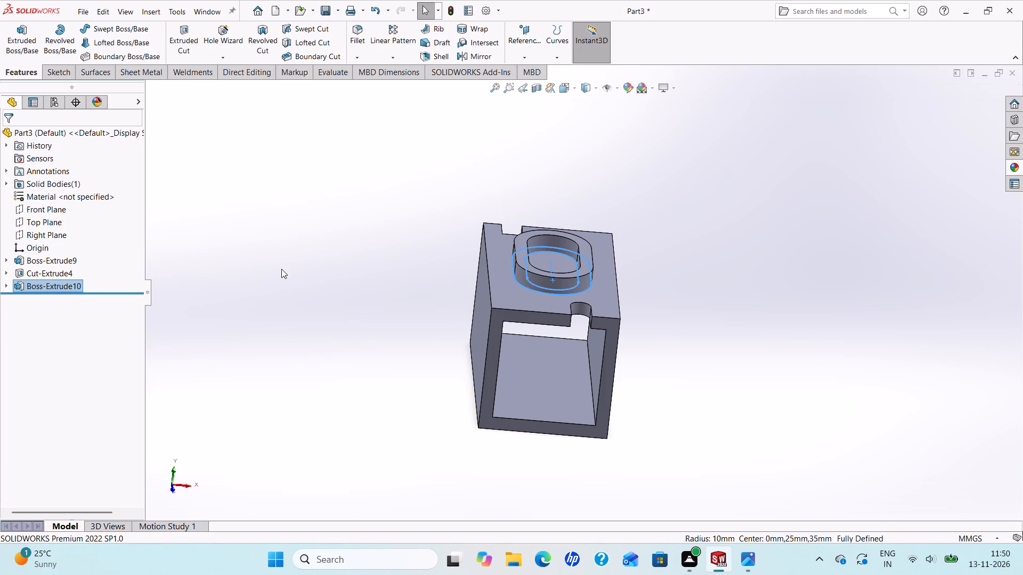
pyautogui.press('Escape')
# Reuse the slot boss's sketch to cut-extrude only its inner slot region through the top wall, with a blind depth of 7 mm.
pyautogui.scroll(-1, 541, 248)
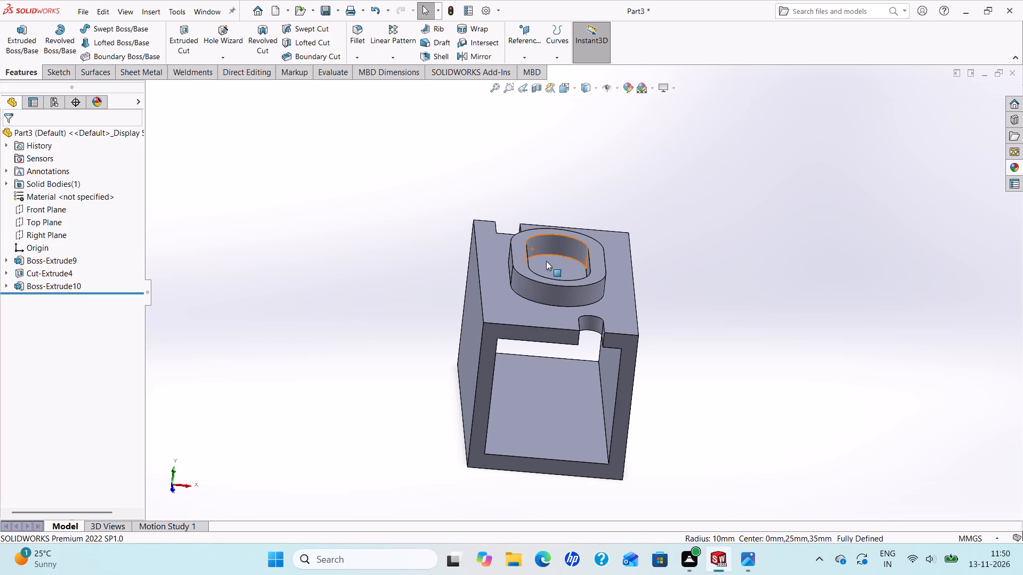
pyautogui.click(559, 256)
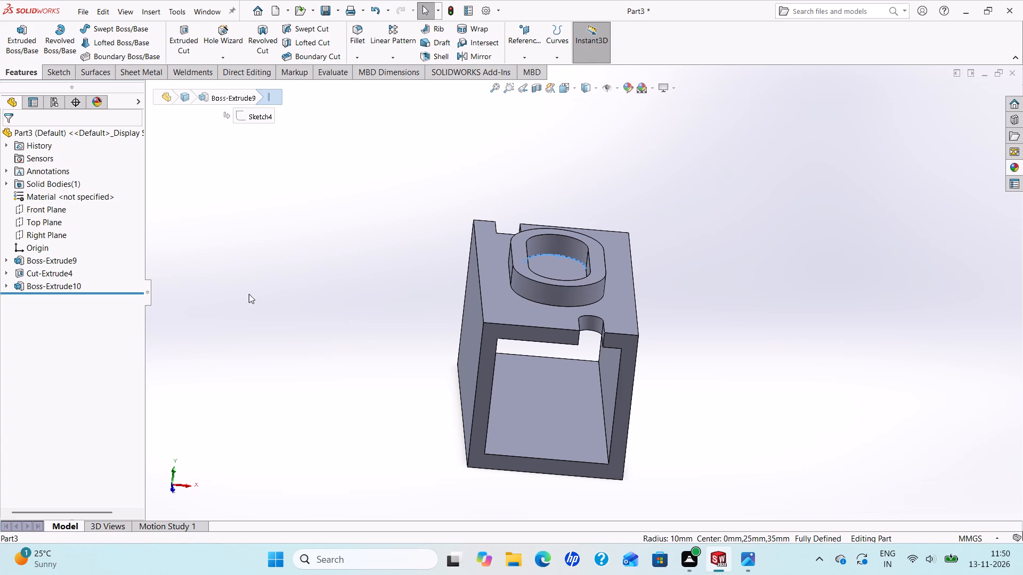
pyautogui.press('Escape')
pyautogui.click(9, 287)
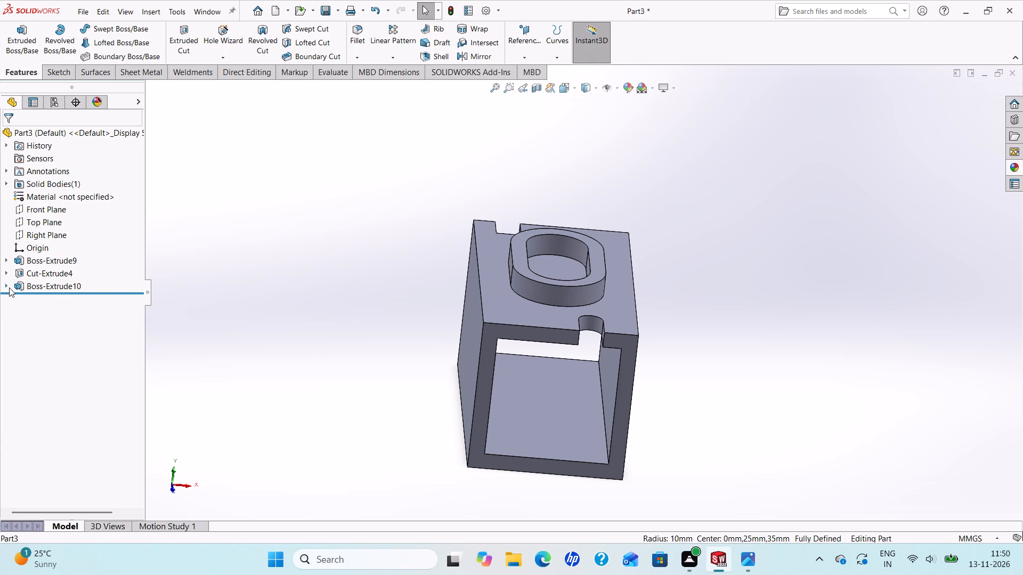
pyautogui.click(46, 297)
pyautogui.scroll(1, 464, 219)
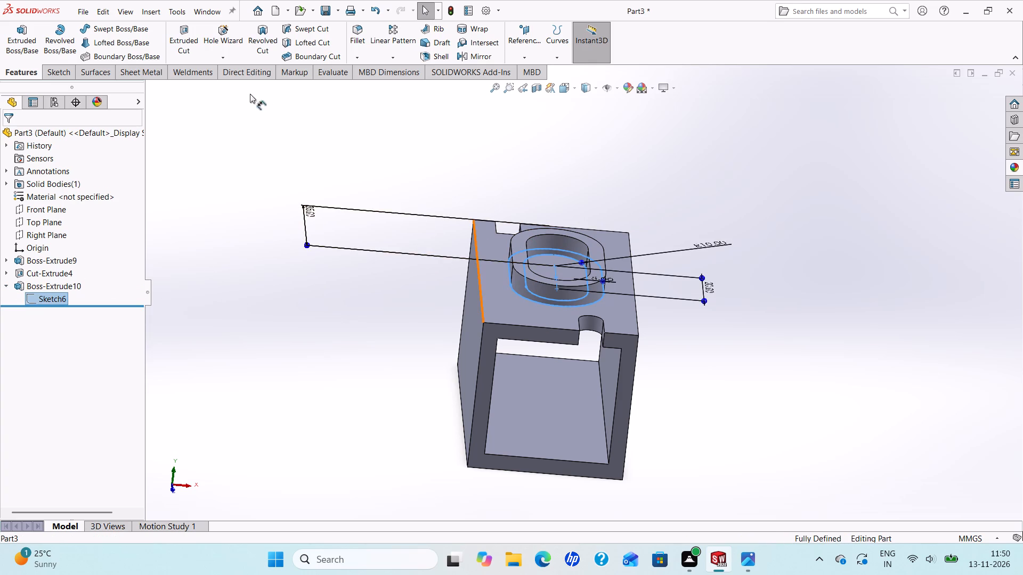
pyautogui.click(188, 40)
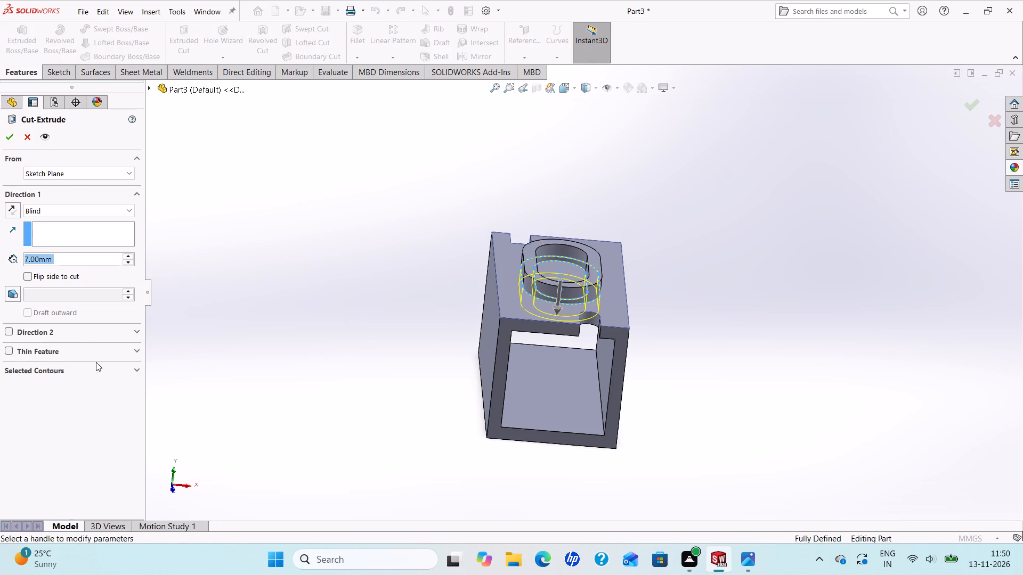
pyautogui.click(135, 369)
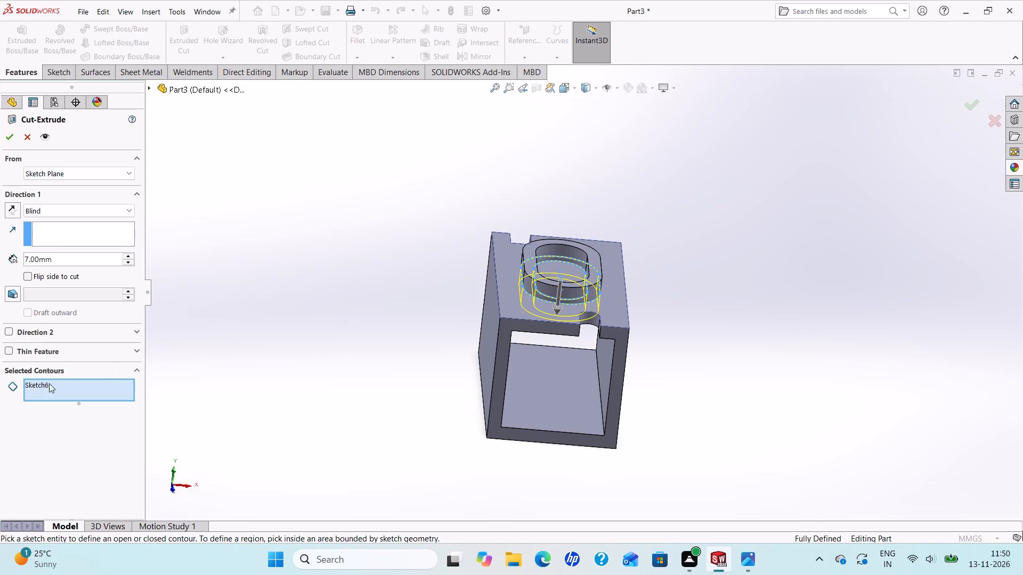
pyautogui.rightClick(45, 385)
pyautogui.click(69, 404)
pyautogui.scroll(-3, 558, 262)
pyautogui.moveTo(555, 259); pyautogui.dragTo(566, 320, button='middle')
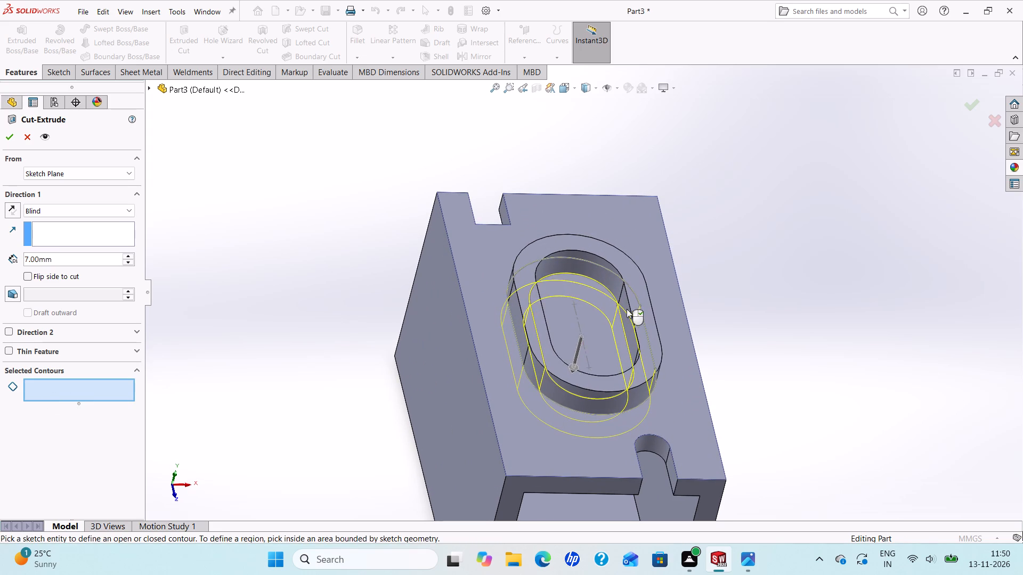
pyautogui.click(602, 315)
pyautogui.scroll(3, 580, 307)
pyautogui.moveTo(580, 317); pyautogui.dragTo(571, 248, button='middle')
pyautogui.scroll(1, 579, 315)
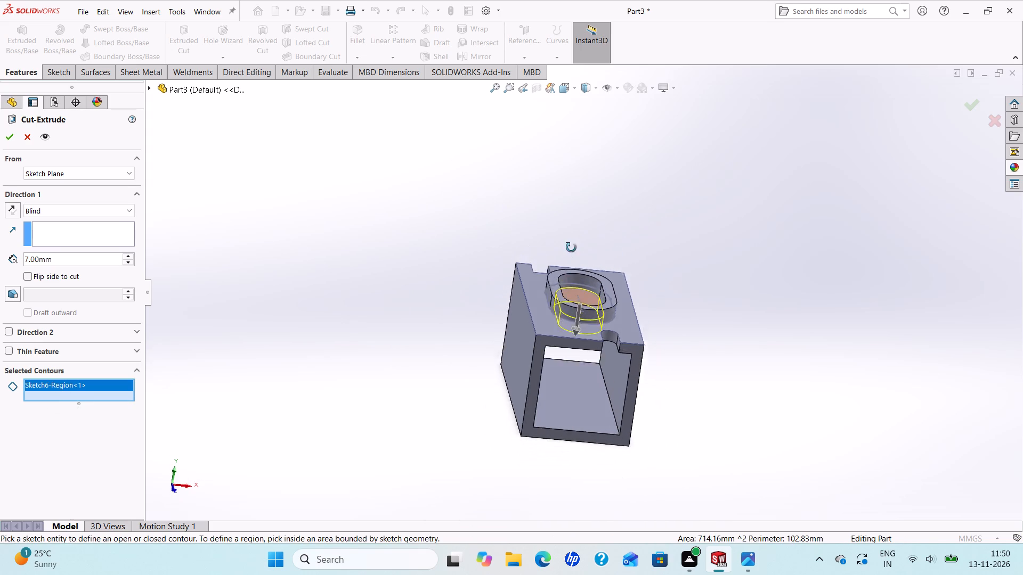
pyautogui.moveTo(571, 248); pyautogui.dragTo(576, 204, button='middle')
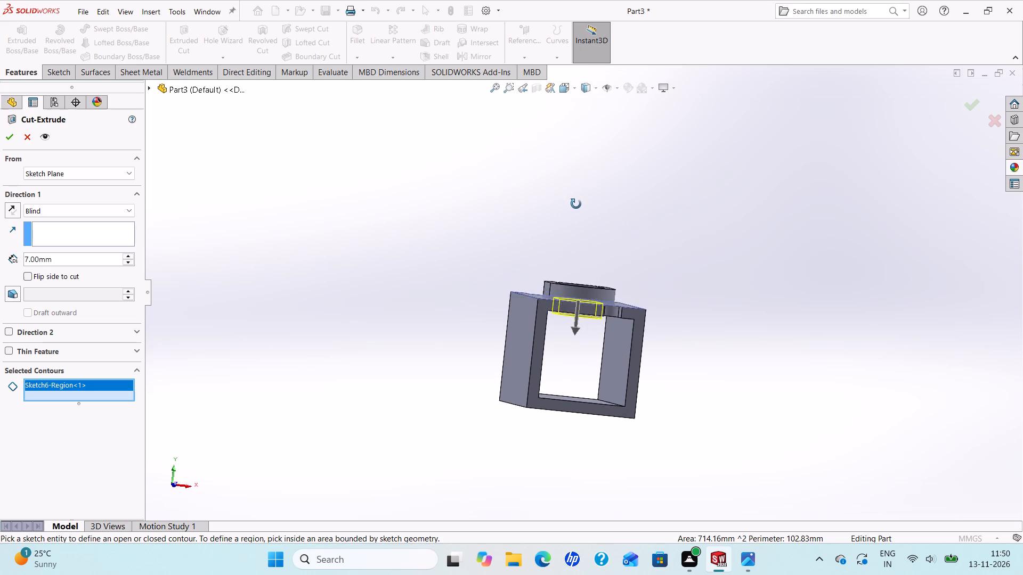
pyautogui.moveTo(576, 204); pyautogui.dragTo(580, 212, button='middle')
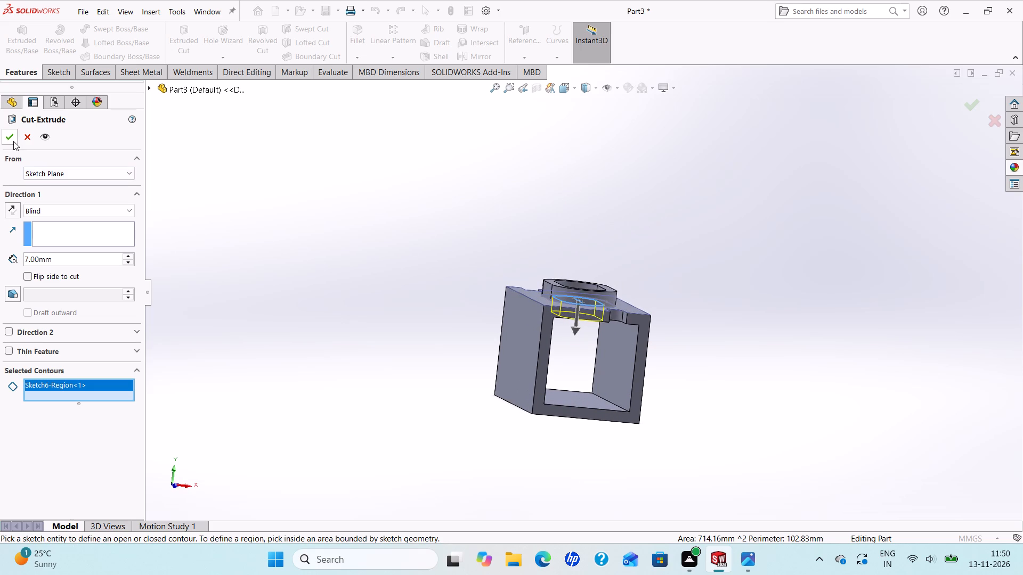
pyautogui.click(13, 141)
pyautogui.moveTo(391, 307); pyautogui.dragTo(375, 236, button='middle')
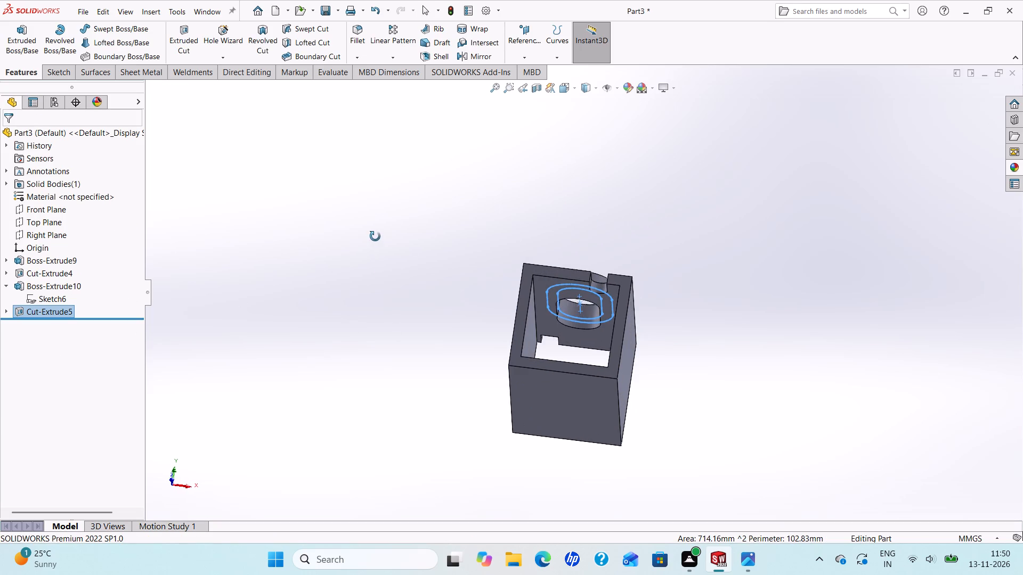
# Sketch a circle about 24 mm in diameter on the block's long side face, level with the origin and about 49.5 mm from it.
pyautogui.moveTo(375, 236); pyautogui.dragTo(362, 430, button='middle')
pyautogui.press('Escape')
pyautogui.scroll(-1, 646, 392)
pyautogui.moveTo(617, 349); pyautogui.dragTo(599, 281, button='middle')
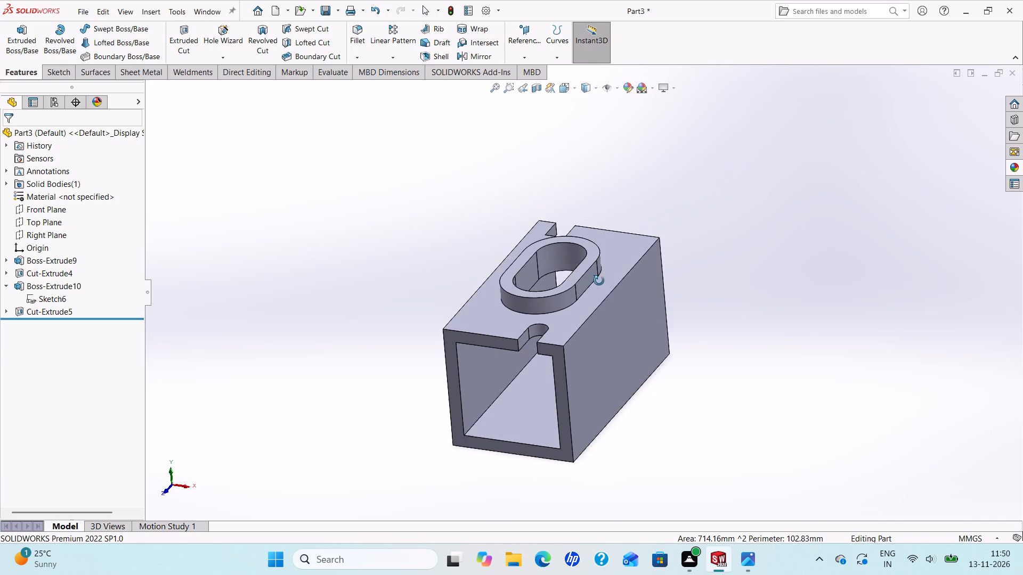
pyautogui.moveTo(599, 281); pyautogui.dragTo(598, 280, button='middle')
pyautogui.scroll(3, 598, 280)
pyautogui.scroll(-2, 626, 390)
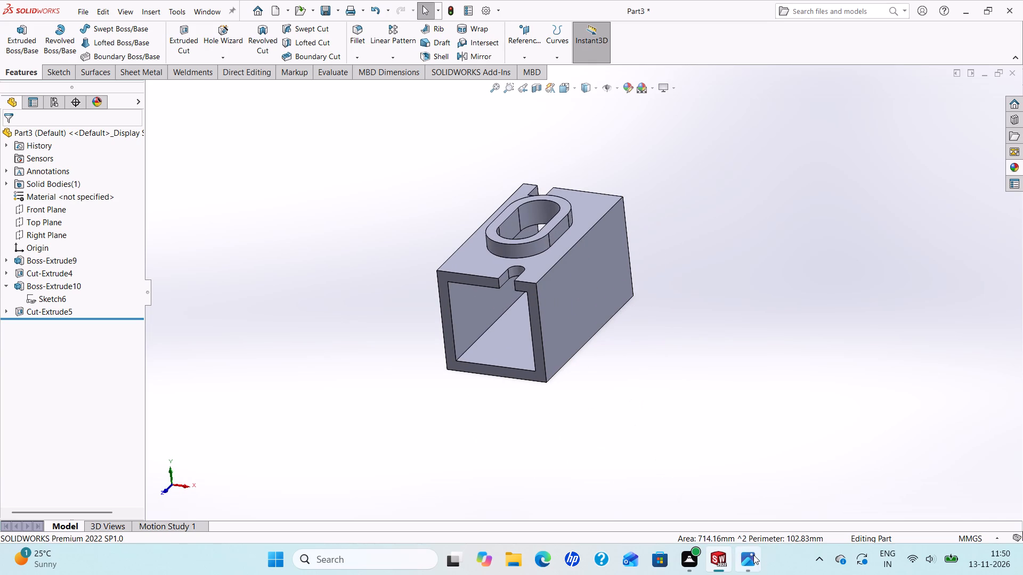
pyautogui.click(753, 555)
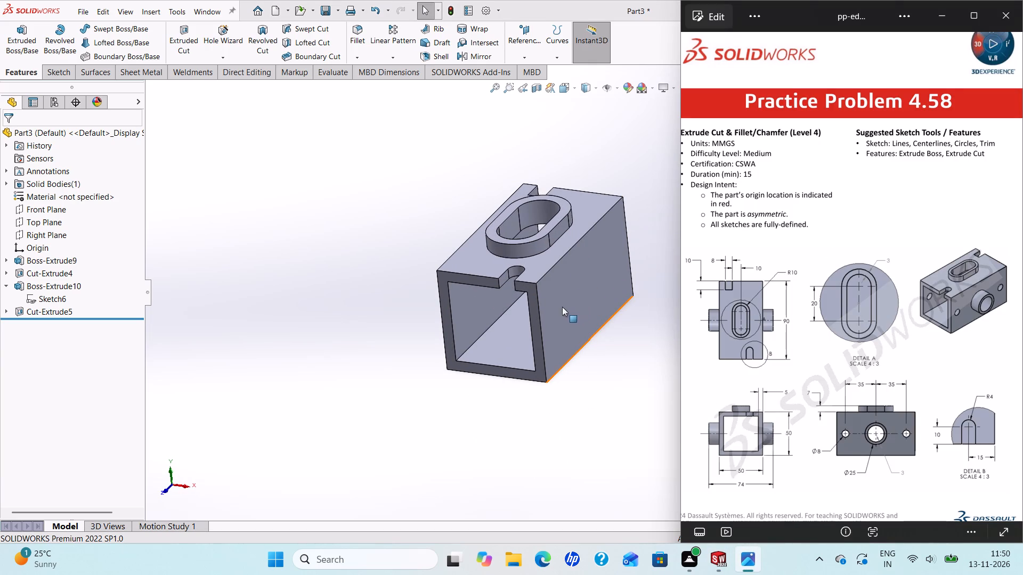
pyautogui.click(582, 300)
pyautogui.click(623, 269)
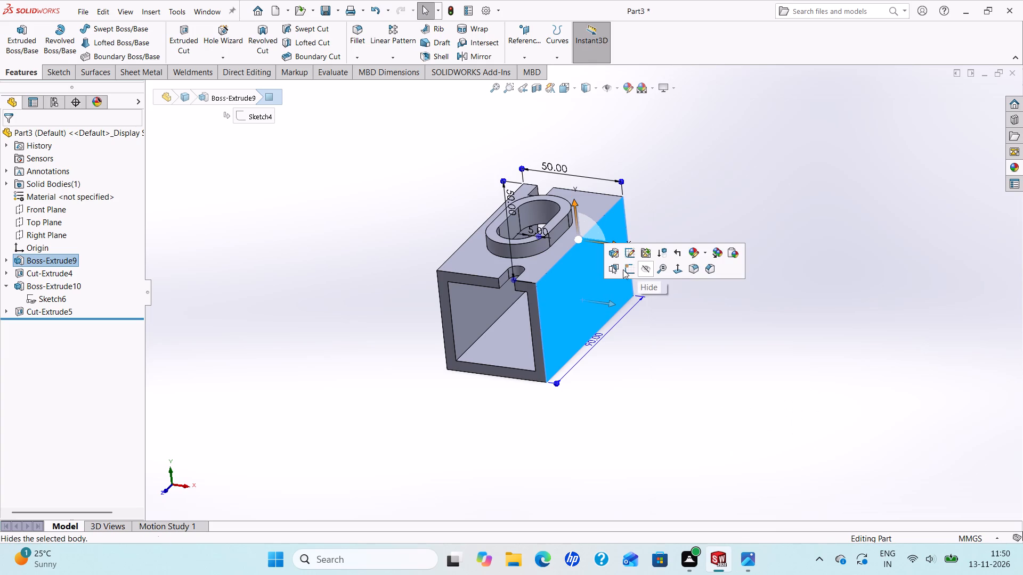
pyautogui.scroll(2, 644, 277)
pyautogui.scroll(-1, 713, 289)
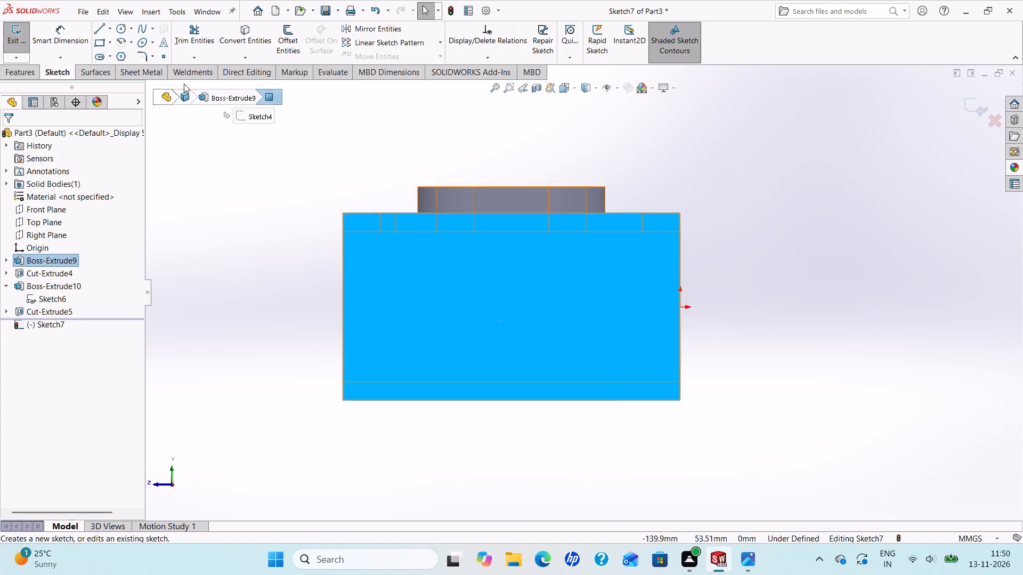
pyautogui.click(121, 26)
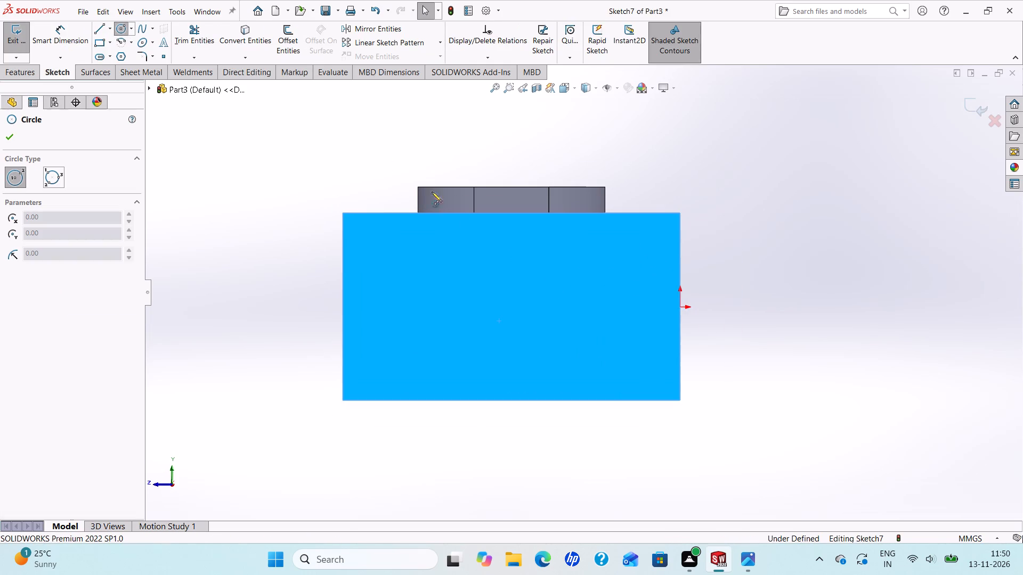
pyautogui.click(494, 306)
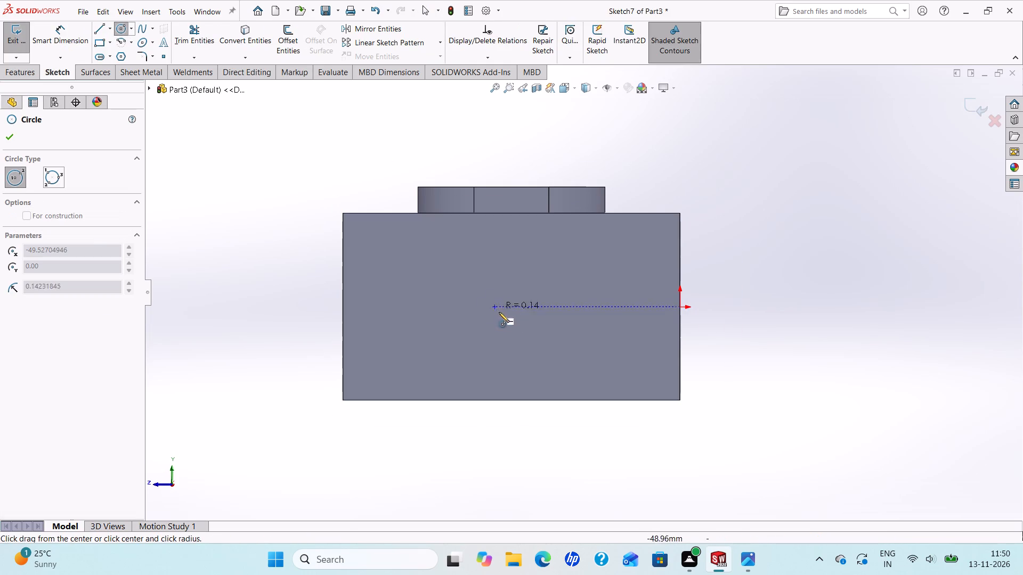
pyautogui.click(532, 331)
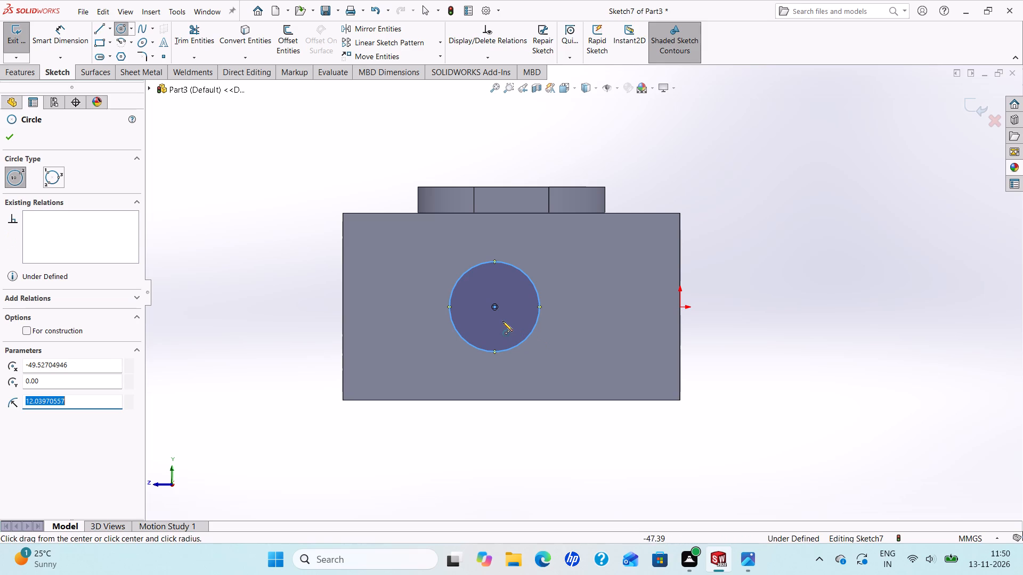
pyautogui.click(12, 139)
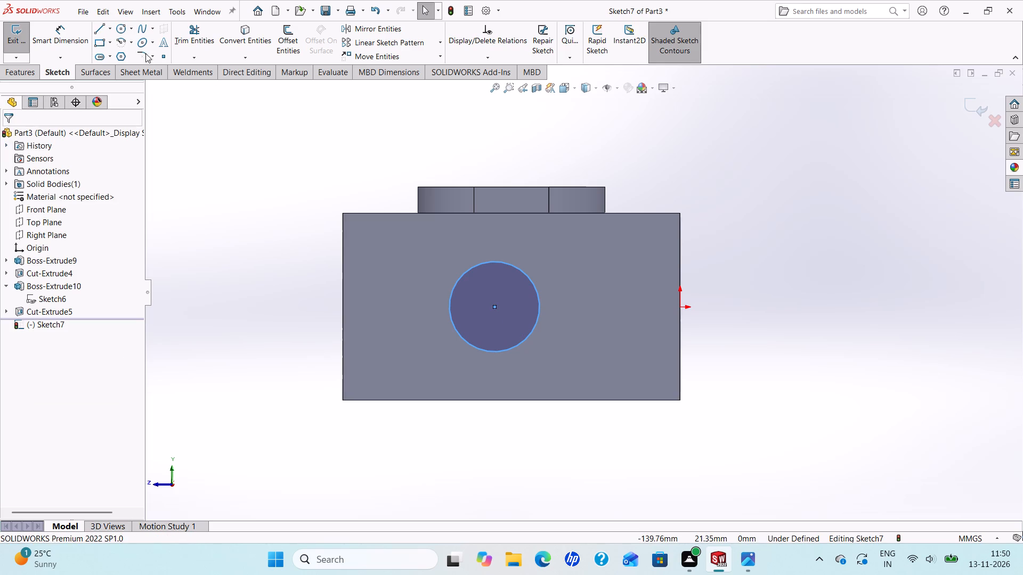
# Draw one small circle on each side of the large circle, level with its centre, the one farther from the origin about 6 mm in diameter.
pyautogui.click(122, 27)
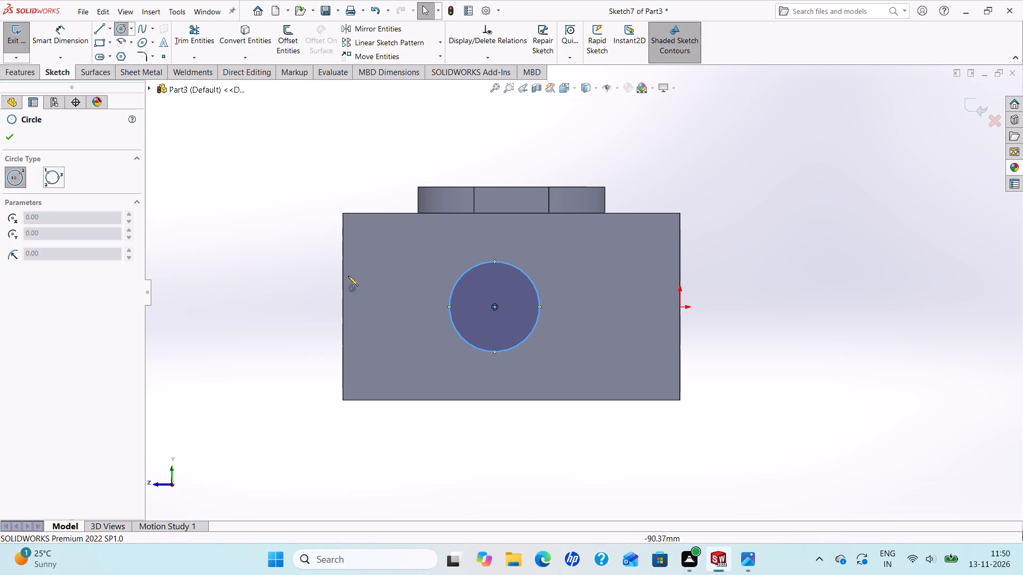
pyautogui.click(369, 307)
pyautogui.click(380, 311)
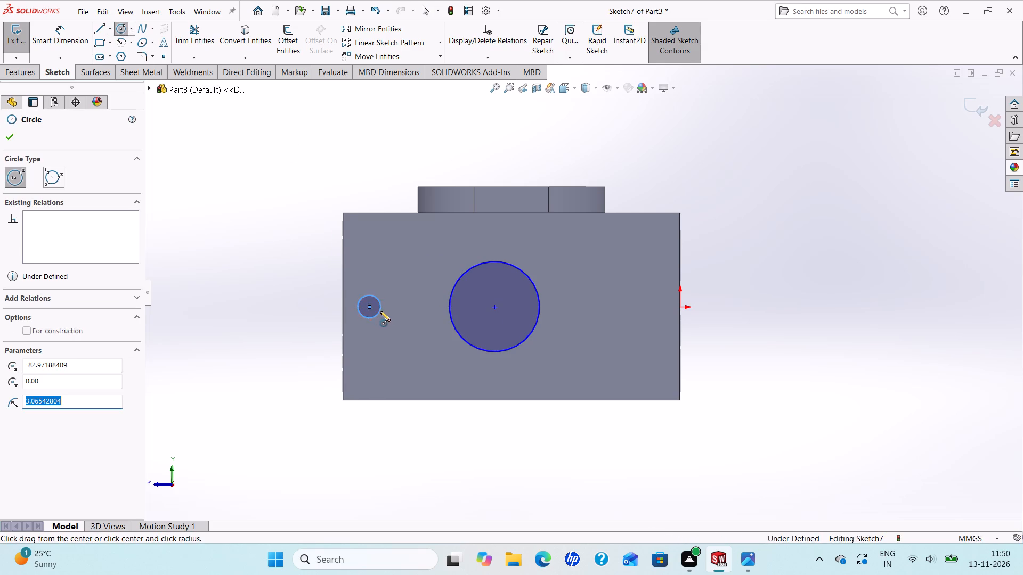
pyautogui.click(602, 310)
pyautogui.click(615, 318)
pyautogui.rightClick(615, 318)
pyautogui.click(634, 323)
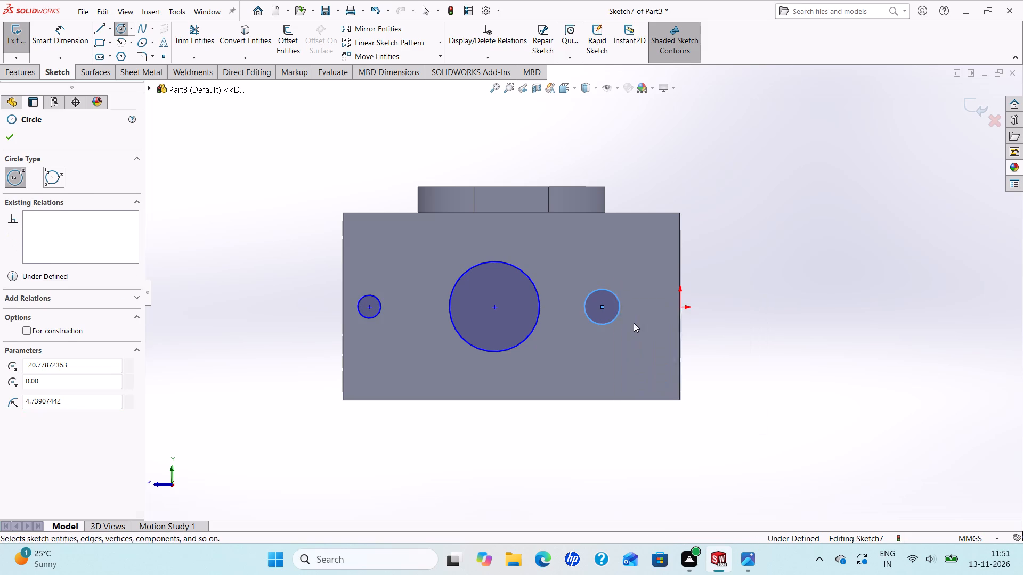
# Apply an Equal relation to the two small circles.
pyautogui.keyDown('ctrl'); pyautogui.click(366, 316); pyautogui.keyUp('ctrl')
pyautogui.keyDown('ctrl'); pyautogui.click(592, 320); pyautogui.keyUp('ctrl')
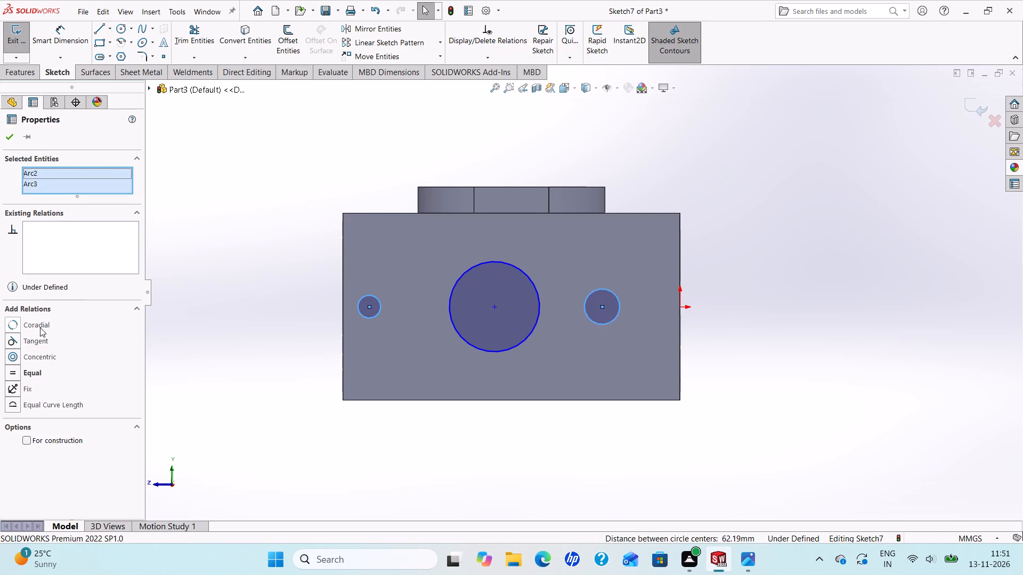
pyautogui.click(9, 373)
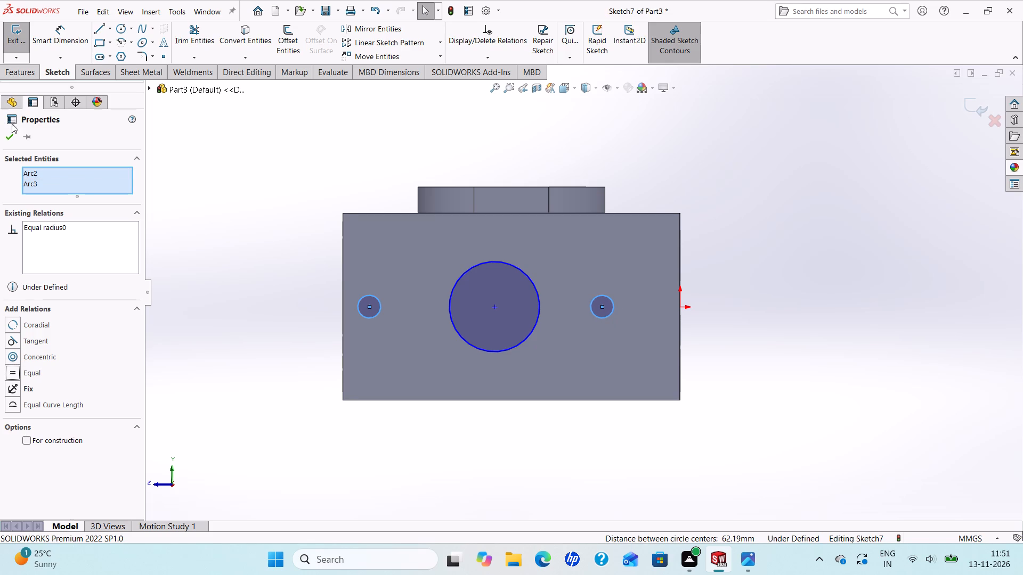
pyautogui.click(9, 133)
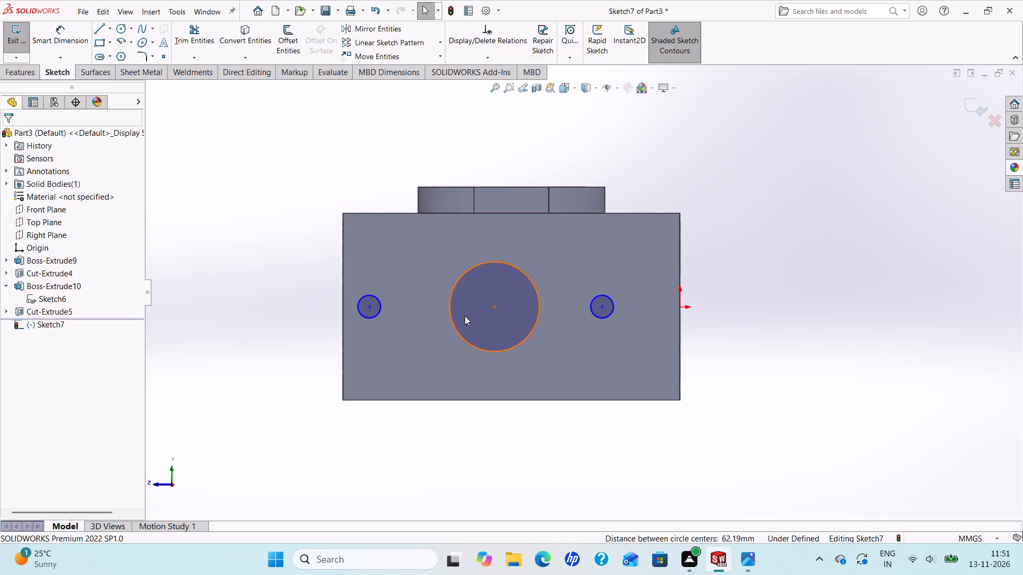
# Align the centres of all three circles with the origin using a Horizontal relation.
pyautogui.keyDown('ctrl'); pyautogui.click(371, 307); pyautogui.keyUp('ctrl')
pyautogui.keyDown('ctrl'); pyautogui.click(497, 309); pyautogui.keyUp('ctrl')
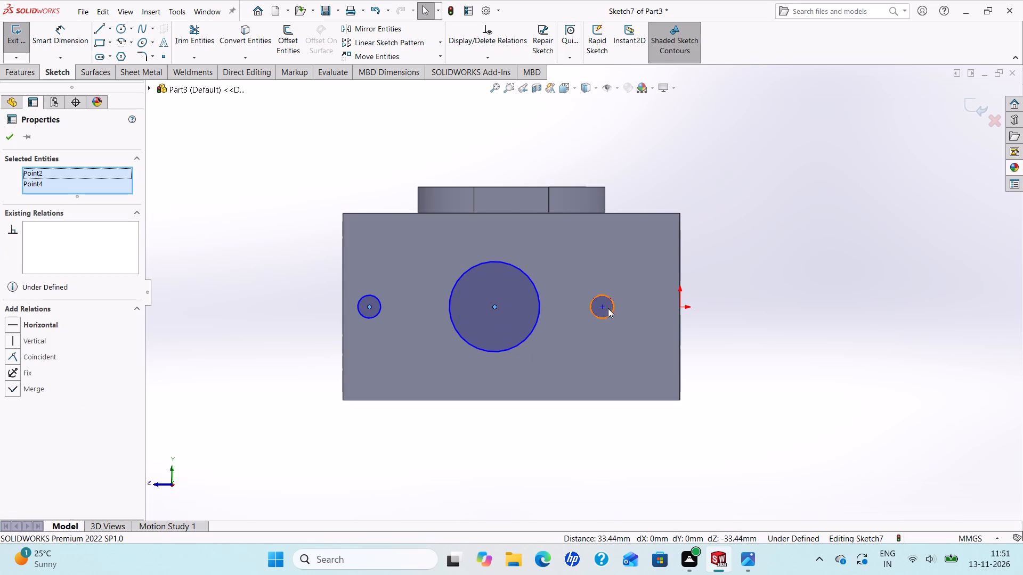
pyautogui.keyDown('ctrl'); pyautogui.click(602, 307); pyautogui.keyUp('ctrl')
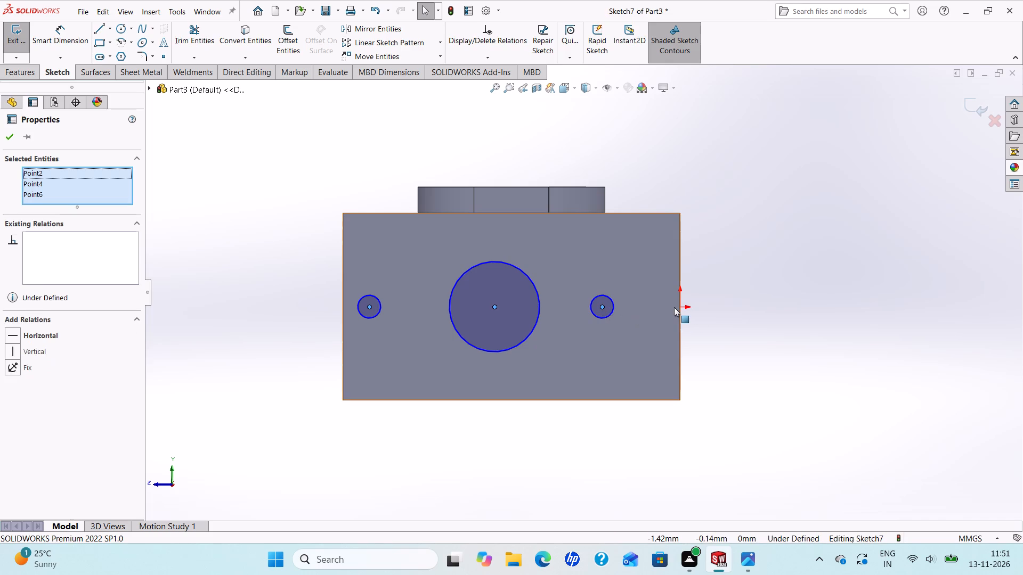
pyautogui.keyDown('ctrl'); pyautogui.click(680, 307); pyautogui.keyUp('ctrl')
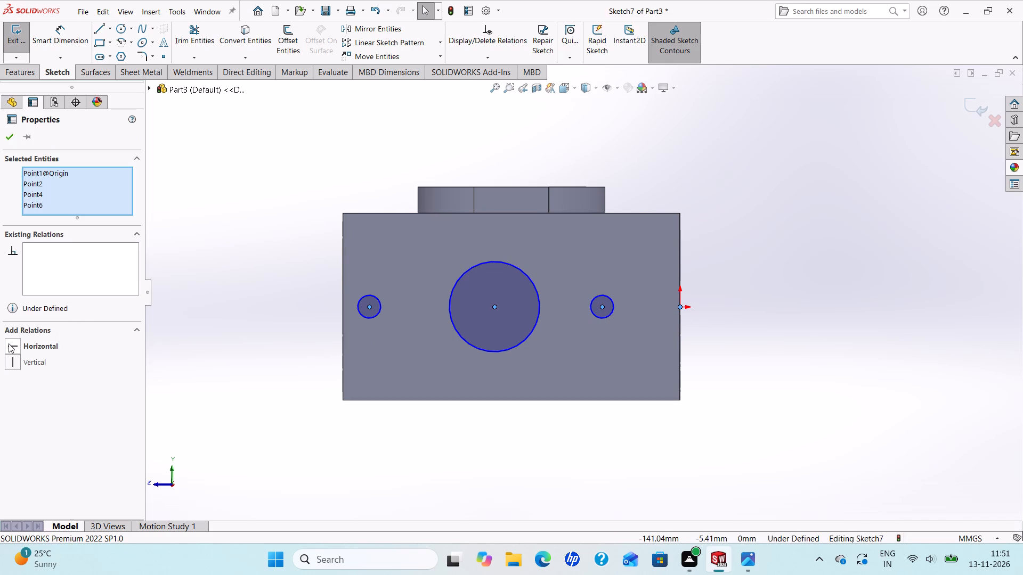
pyautogui.click(9, 344)
pyautogui.click(6, 139)
# Check the side view in the reference drawing and dimension the large central circle to a 25 mm diameter.
pyautogui.click(67, 39)
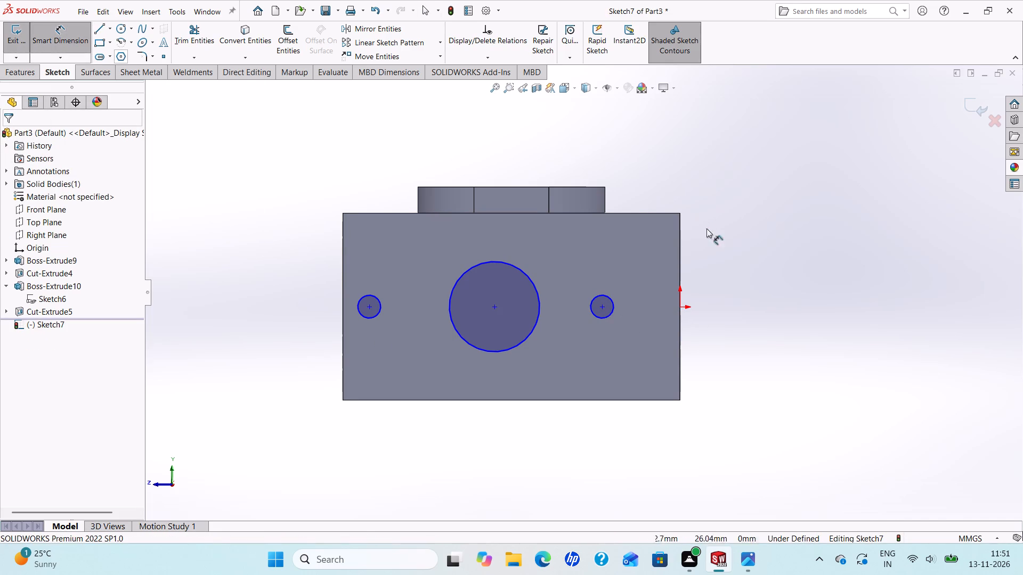
pyautogui.click(741, 558)
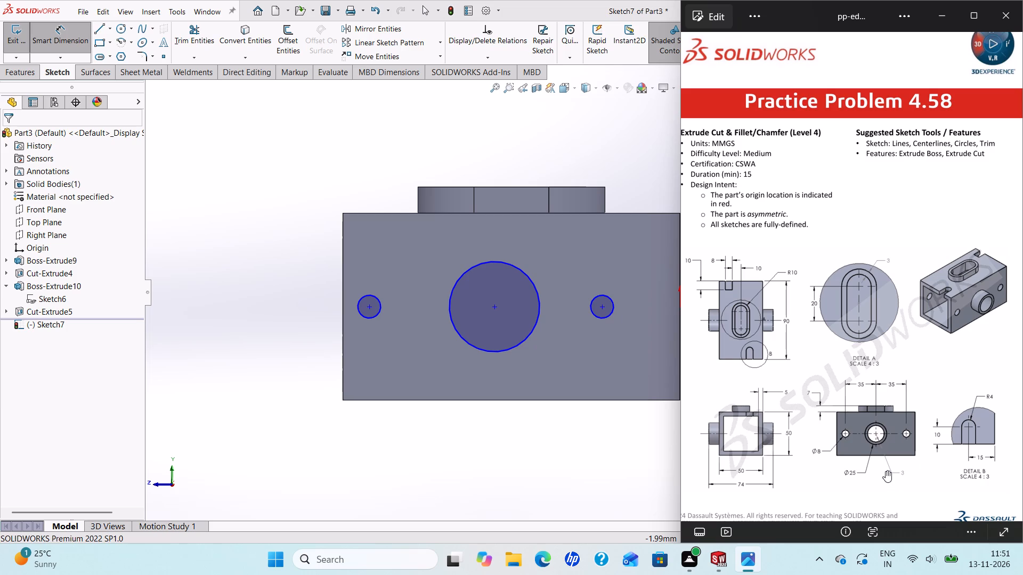
pyautogui.scroll(1, 891, 446)
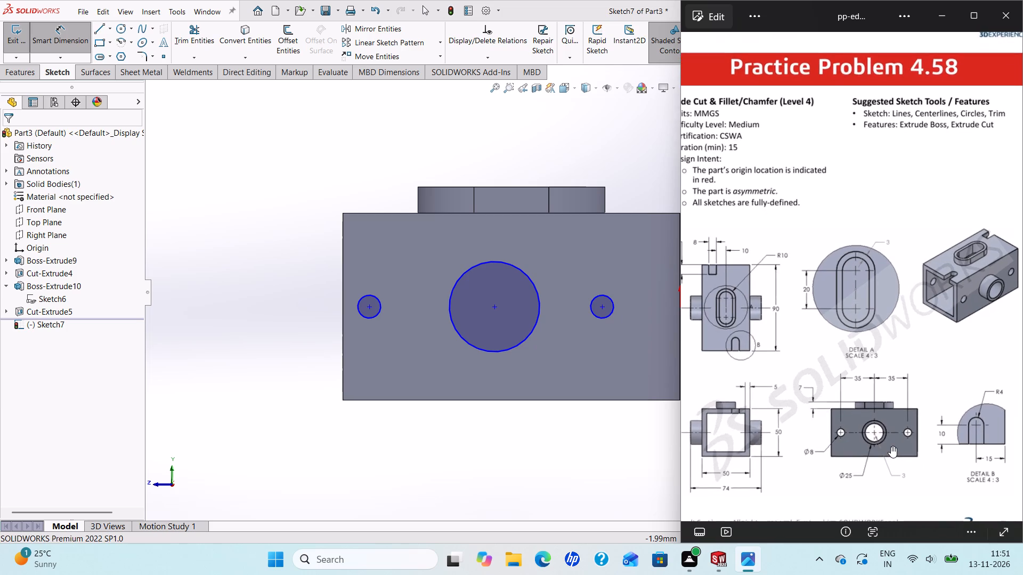
pyautogui.scroll(10, 891, 446)
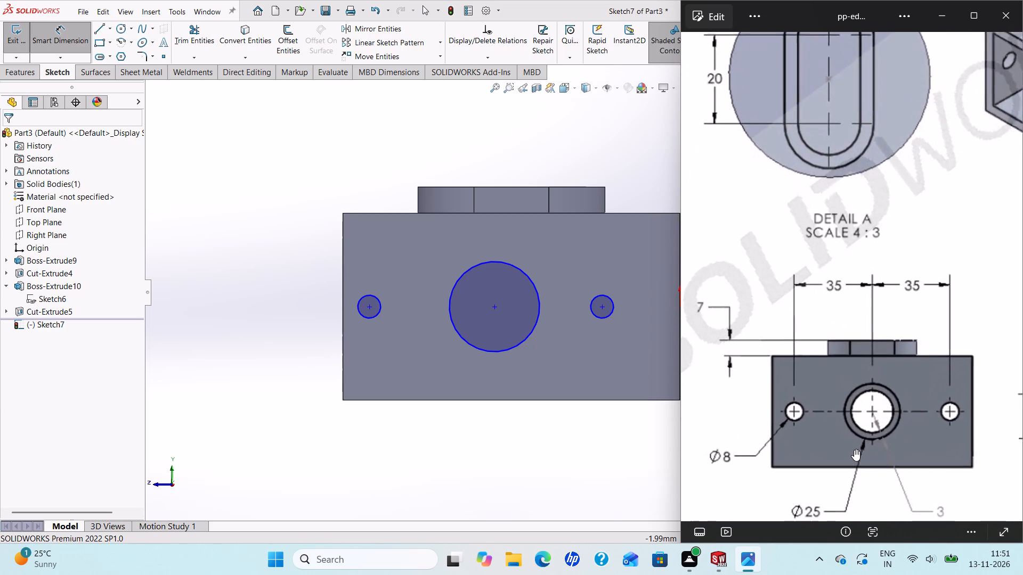
pyautogui.scroll(-9, 854, 449)
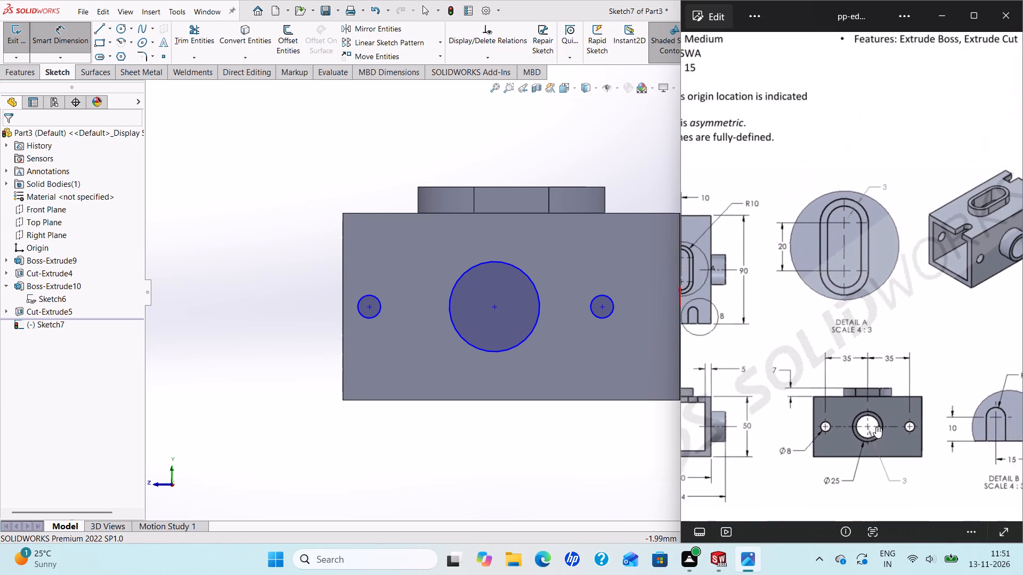
pyautogui.scroll(-1, 871, 425)
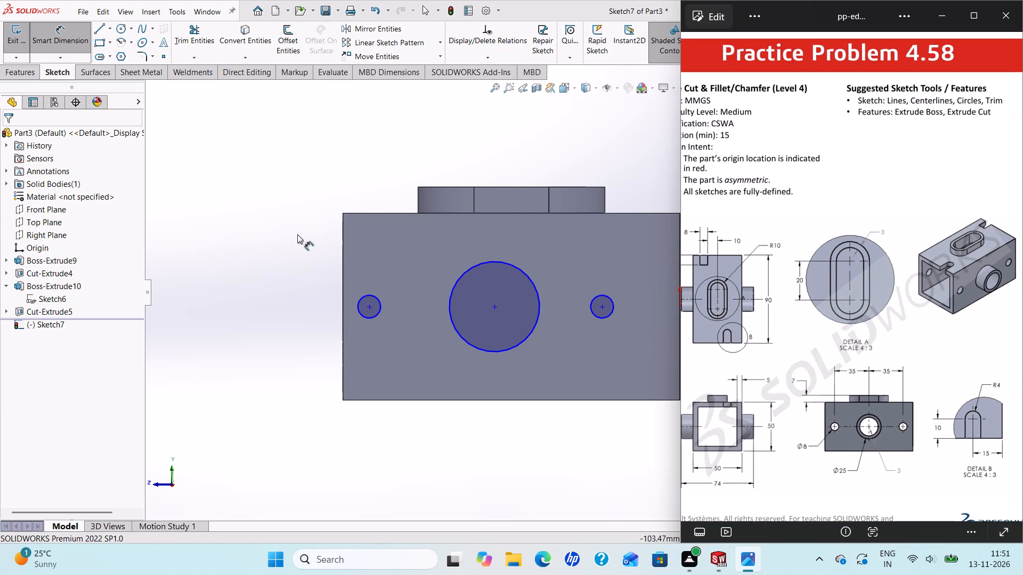
pyautogui.moveTo(458, 283); pyautogui.dragTo(452, 279)
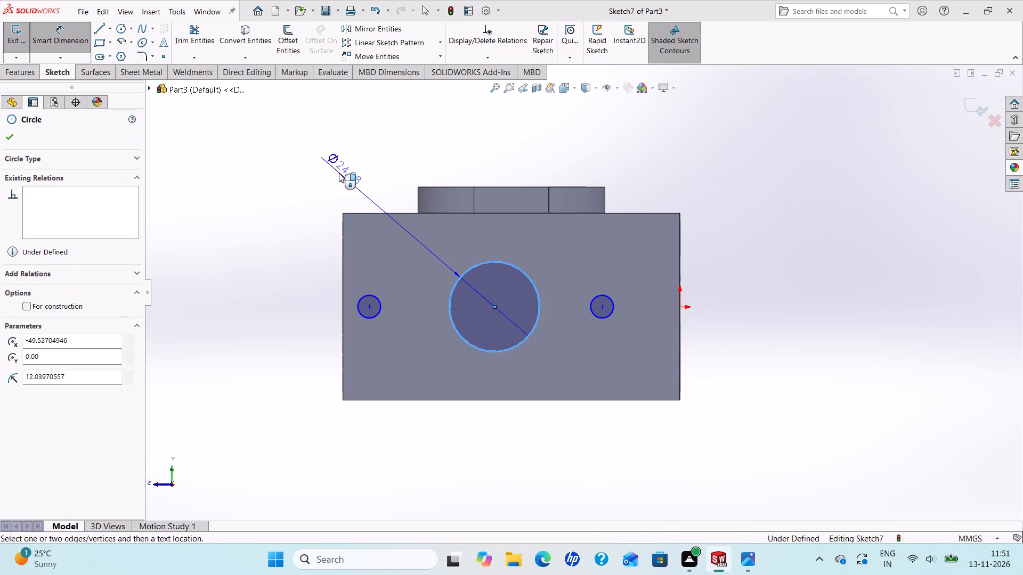
pyautogui.click(337, 171)
pyautogui.write('25')
pyautogui.press('Return')
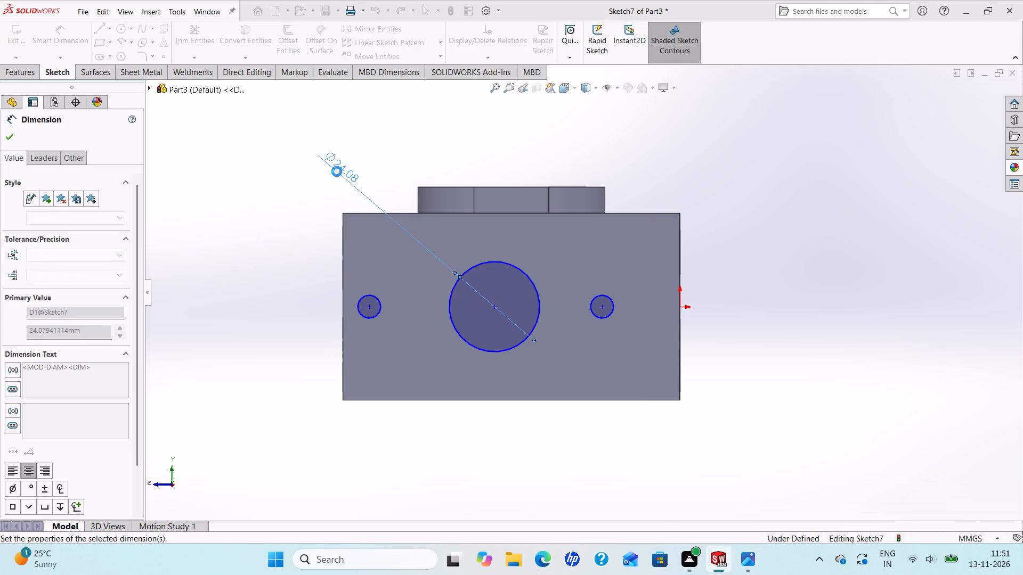
# Dimension the small circle farther from the origin to an 8 mm diameter.
pyautogui.click(361, 299)
pyautogui.click(227, 225)
pyautogui.press('8')
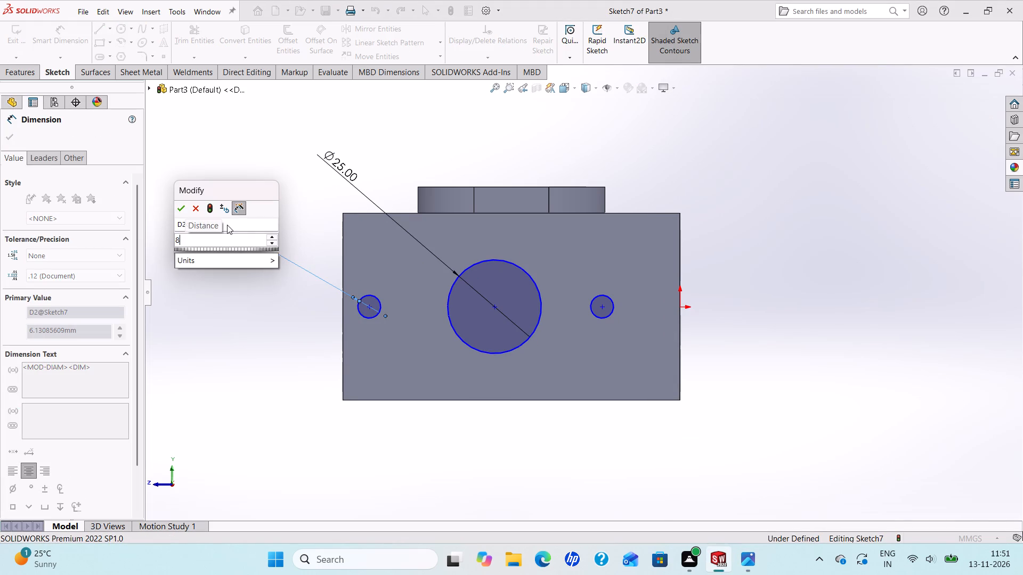
pyautogui.press('Return')
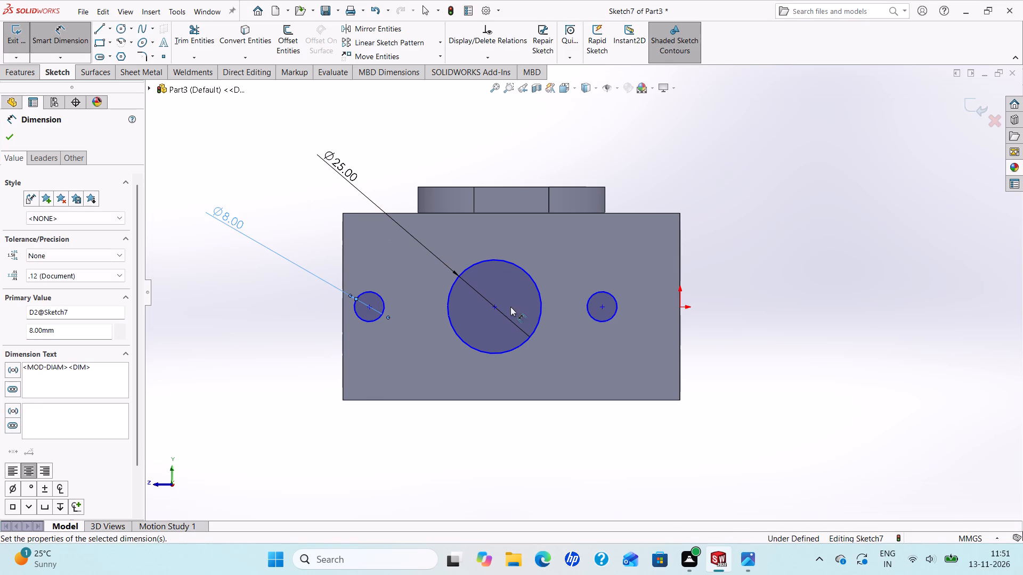
# Dimension the centre of each small circle 35 mm from the large circle's centre.
pyautogui.click(496, 308)
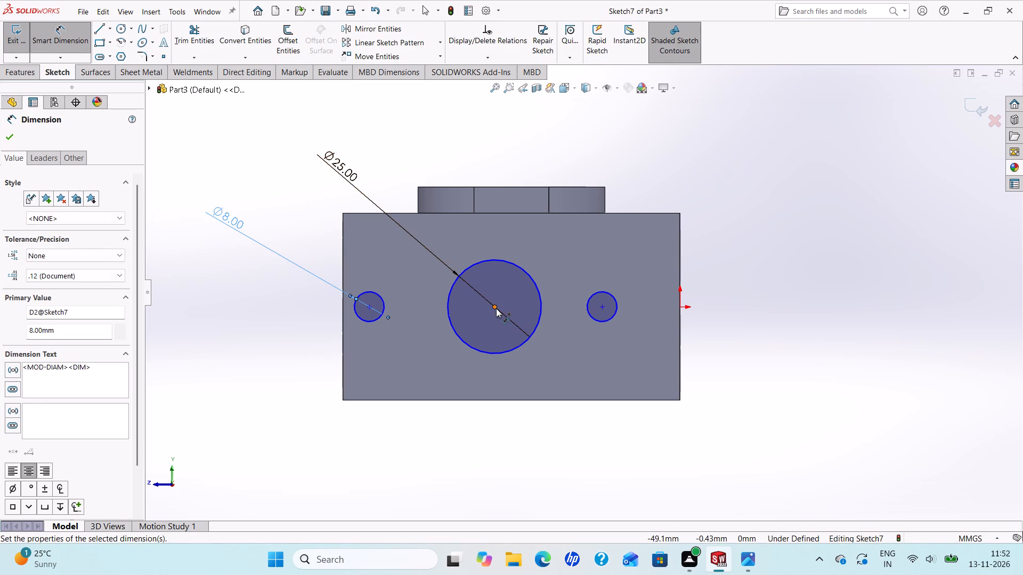
pyautogui.click(370, 308)
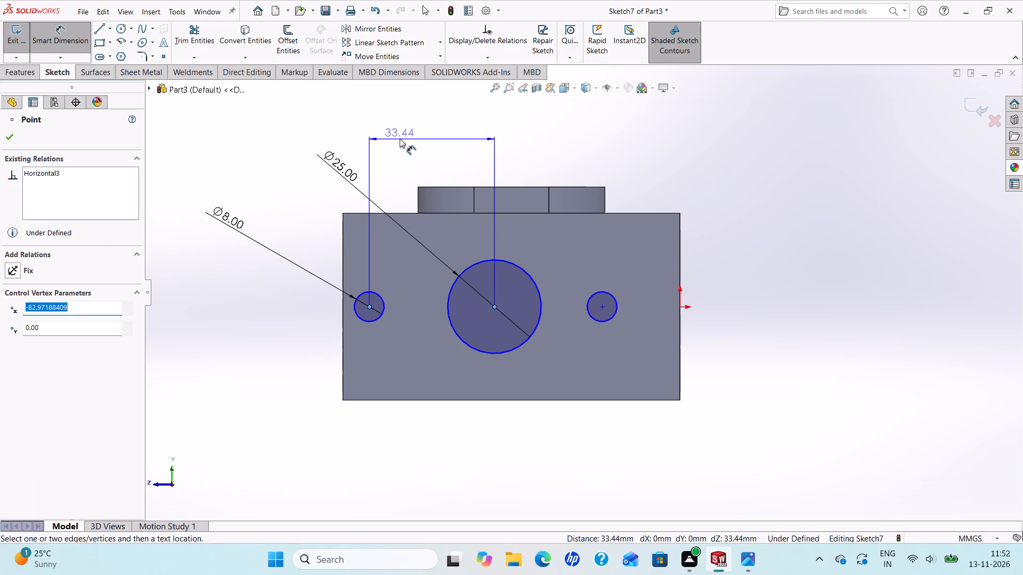
pyautogui.click(399, 139)
pyautogui.write('35')
pyautogui.press('Return')
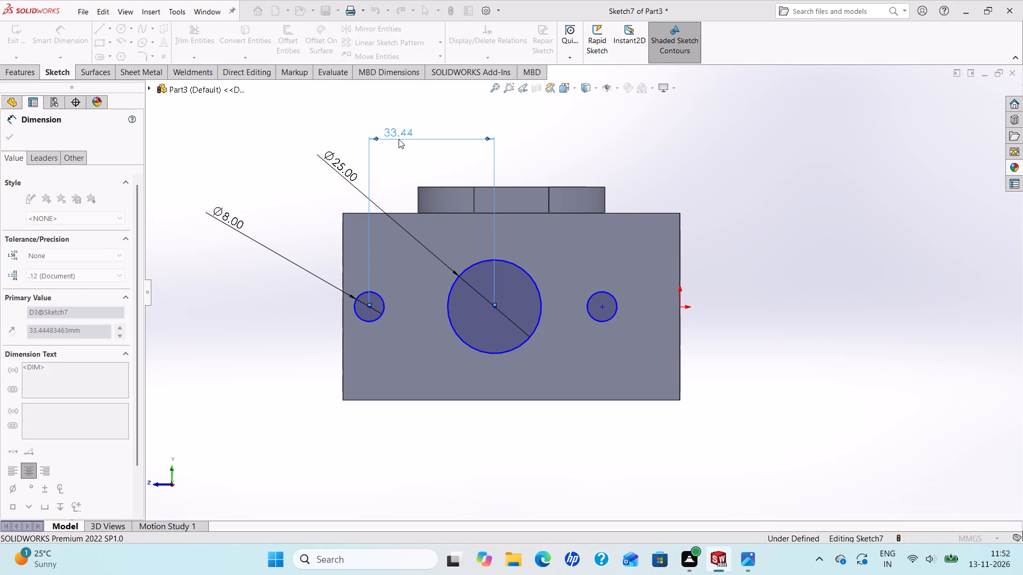
pyautogui.click(497, 308)
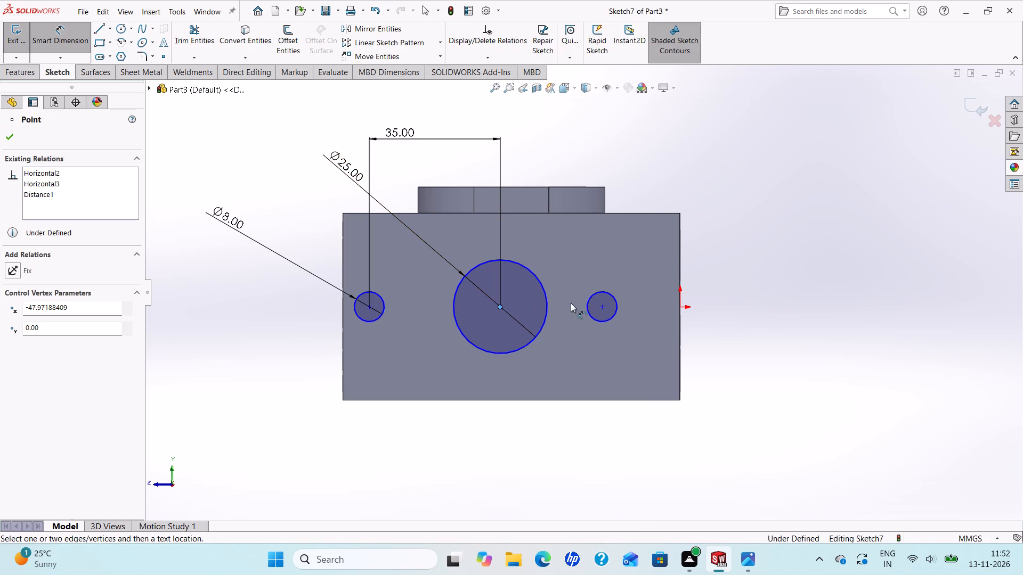
pyautogui.click(600, 305)
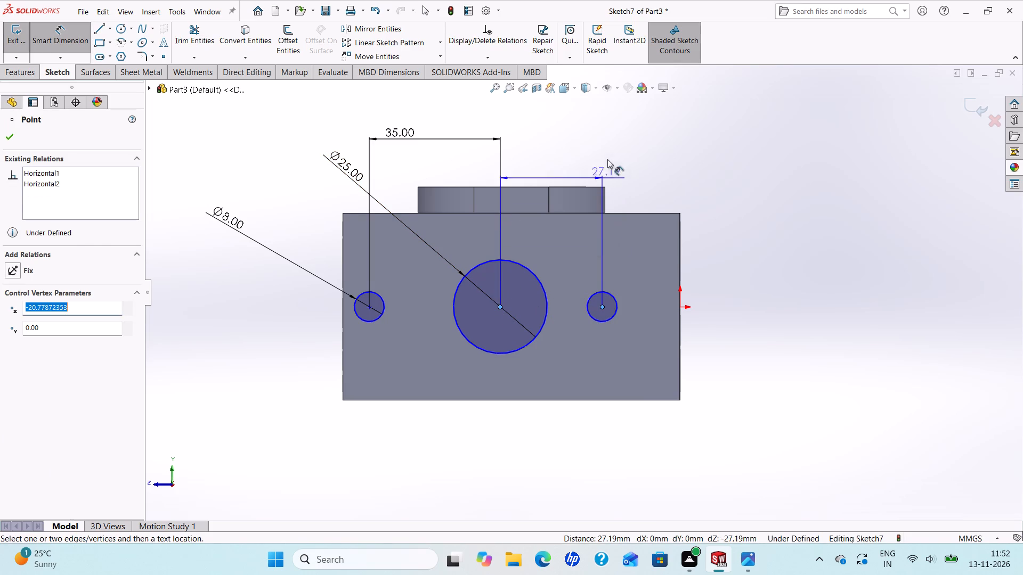
pyautogui.click(607, 144)
pyautogui.write('35')
pyautogui.press('Return')
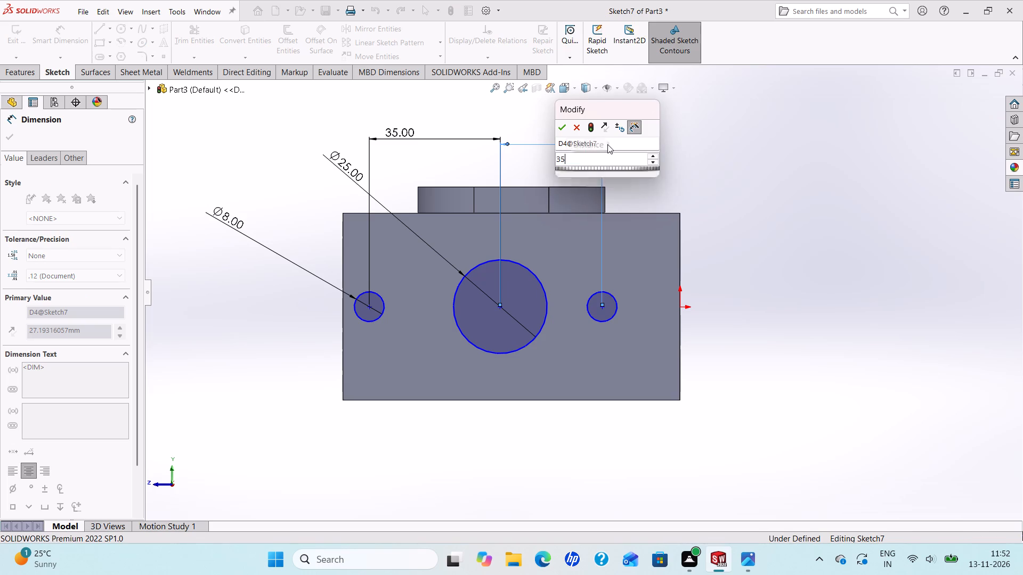
# Dimension the large central circle's centre 45 mm horizontally from the origin.
pyautogui.click(683, 307)
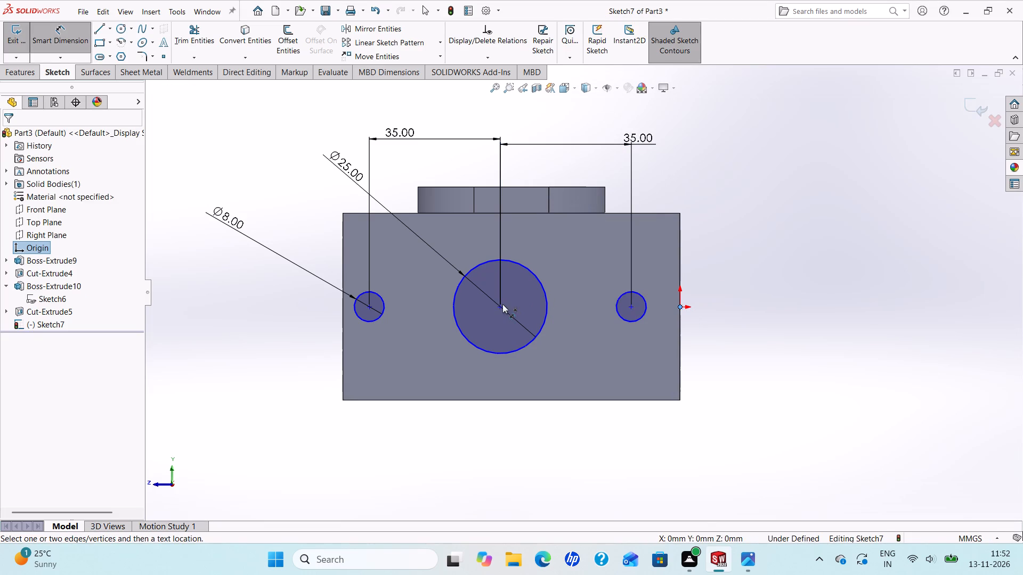
pyautogui.click(500, 307)
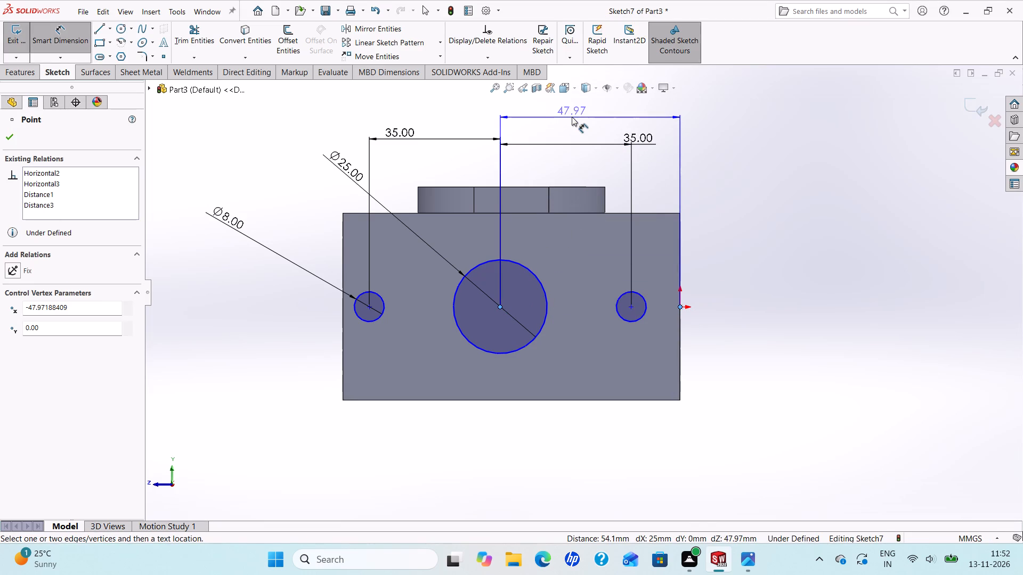
pyautogui.click(572, 117)
pyautogui.write('45')
pyautogui.press('Return')
pyautogui.scroll(3, 573, 182)
pyautogui.scroll(-1, 599, 199)
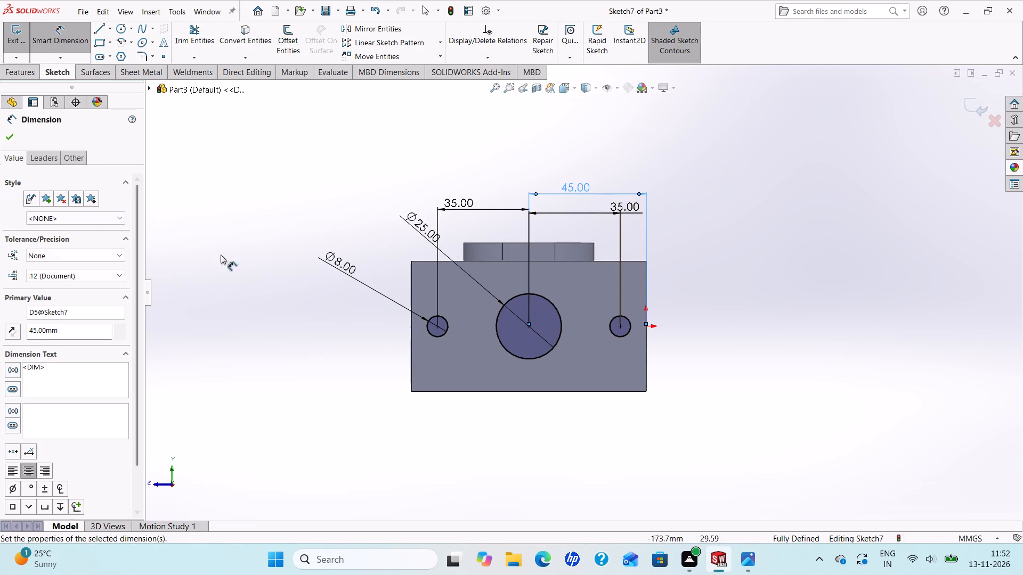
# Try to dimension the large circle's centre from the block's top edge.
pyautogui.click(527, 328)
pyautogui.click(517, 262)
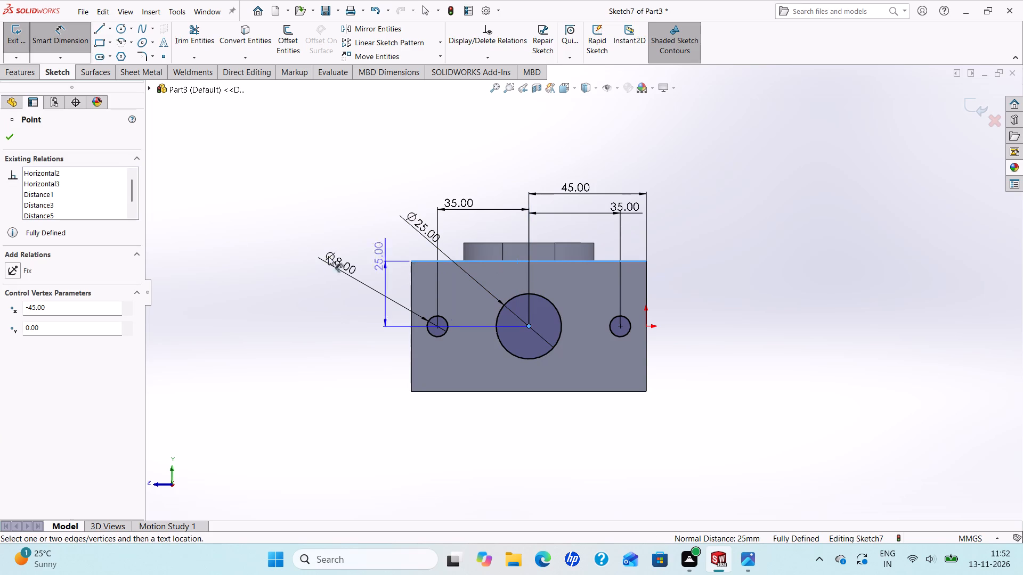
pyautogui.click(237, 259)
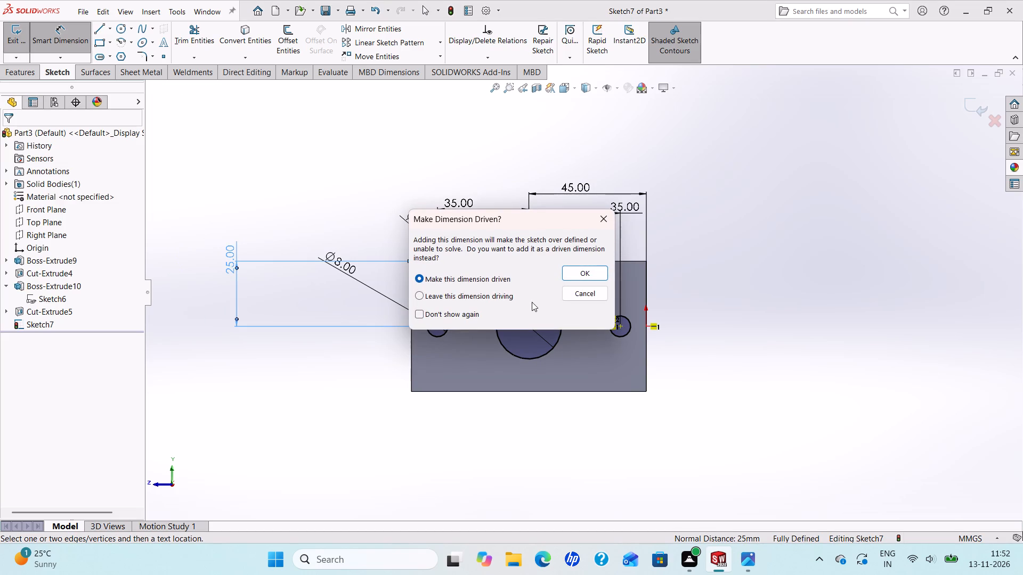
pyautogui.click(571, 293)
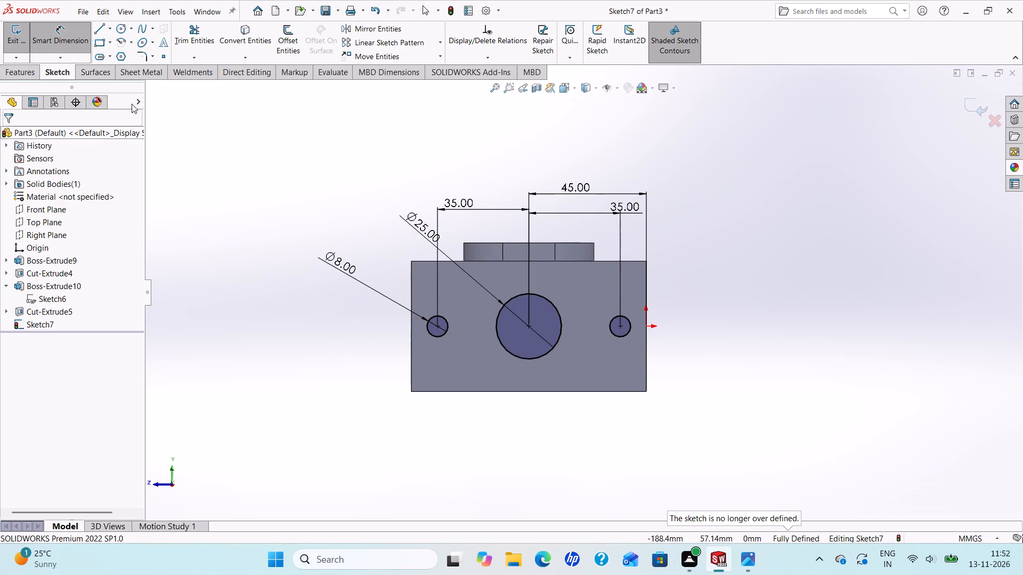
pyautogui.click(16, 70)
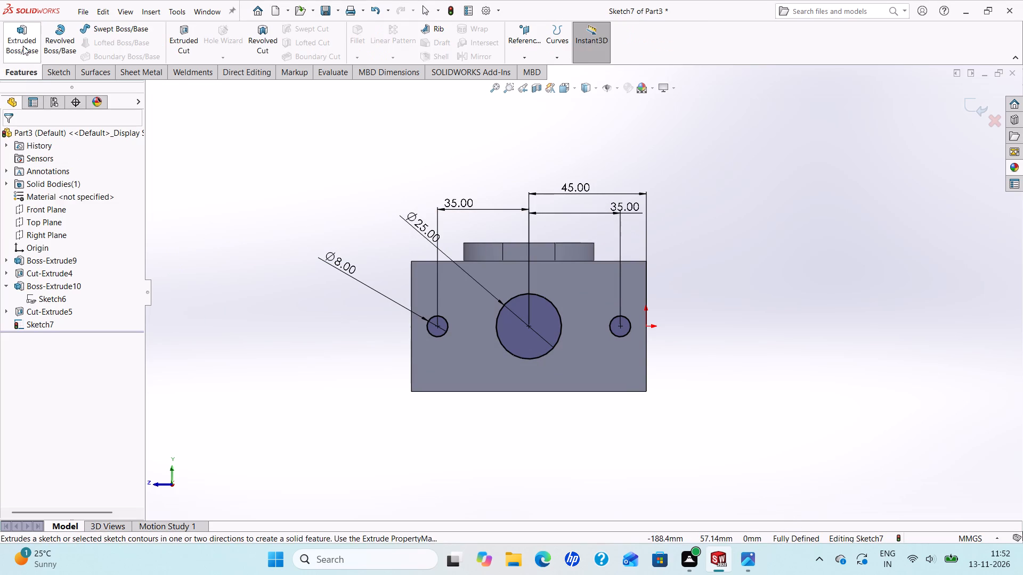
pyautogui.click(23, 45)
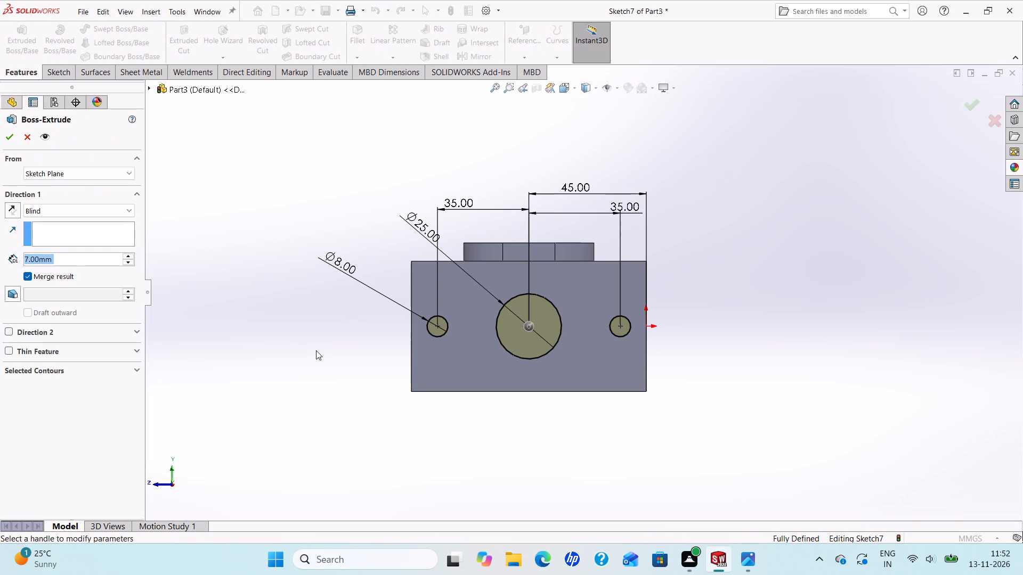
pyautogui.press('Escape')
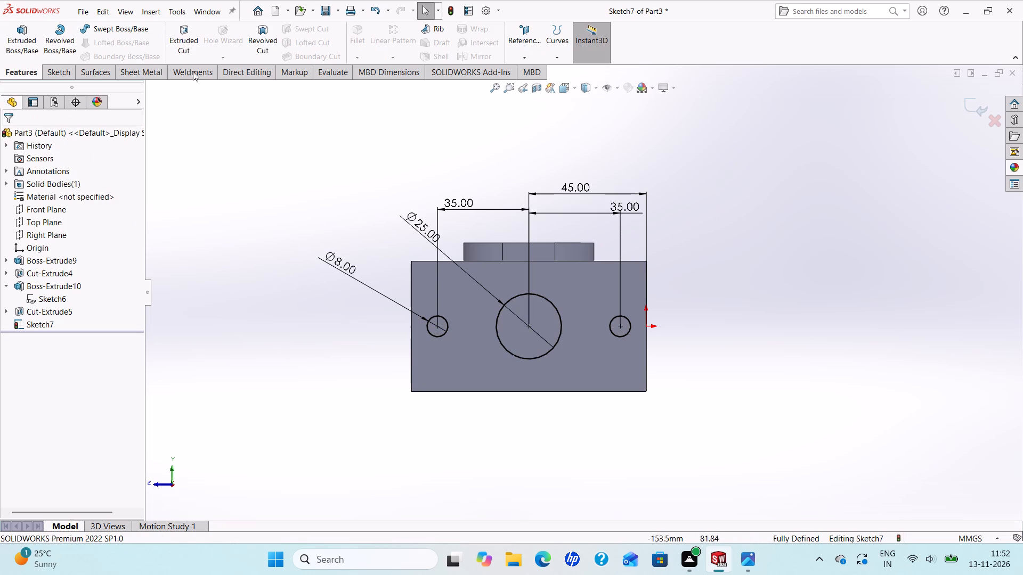
# Offset the 25 mm circle inward by 3 mm to form a concentric inner circle.
pyautogui.click(60, 75)
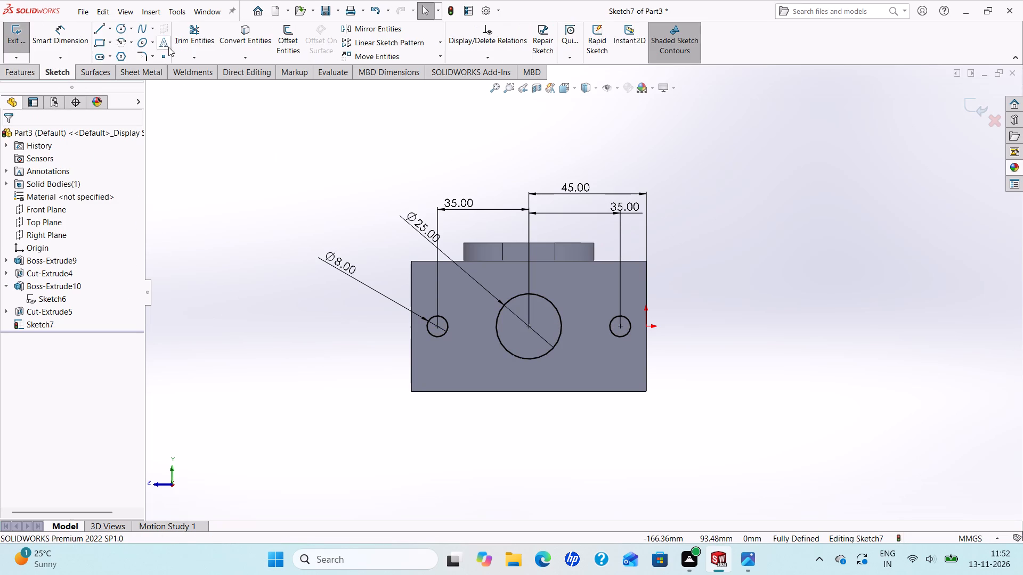
pyautogui.click(289, 36)
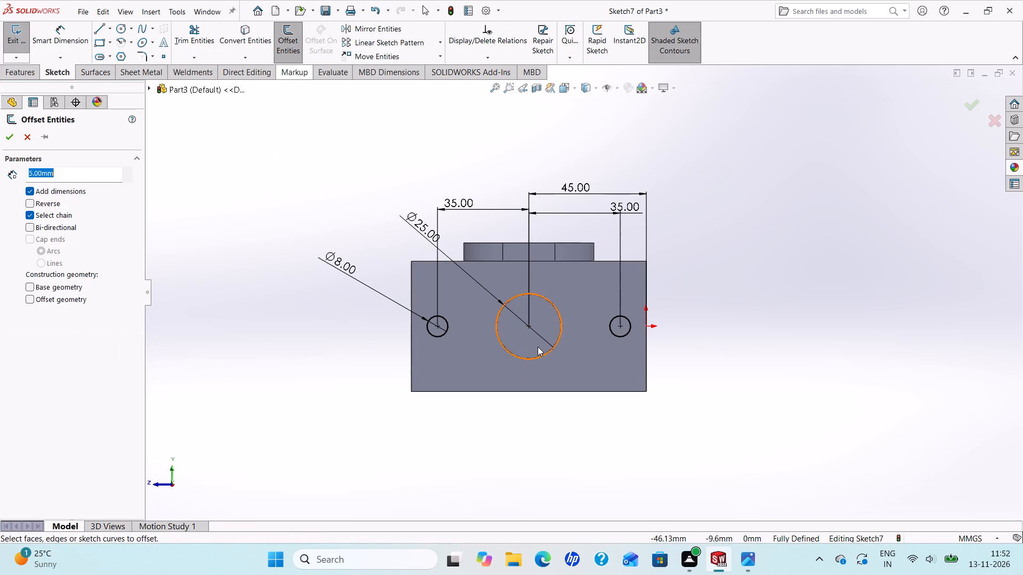
pyautogui.click(556, 307)
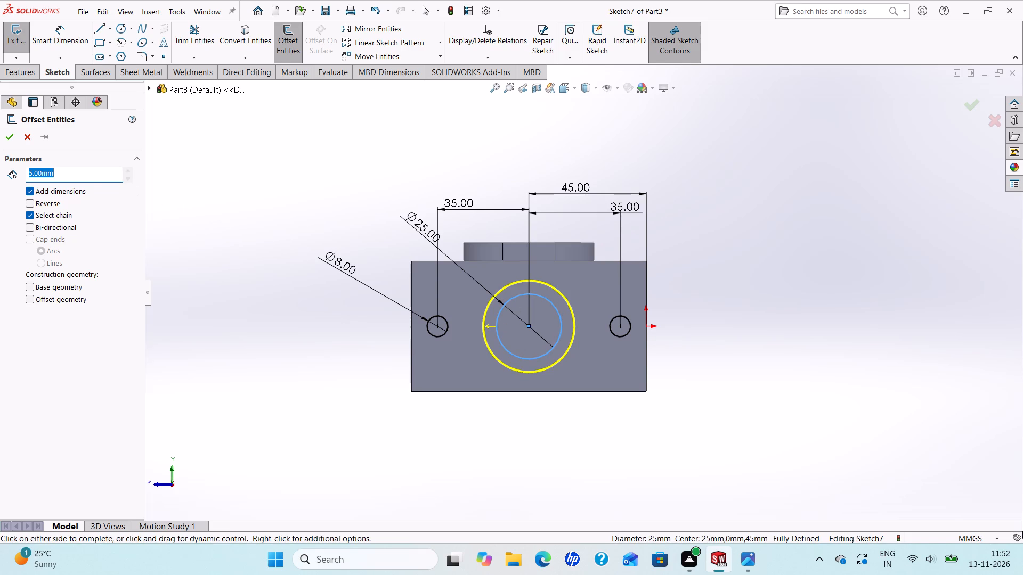
pyautogui.press('3')
pyautogui.press('Return')
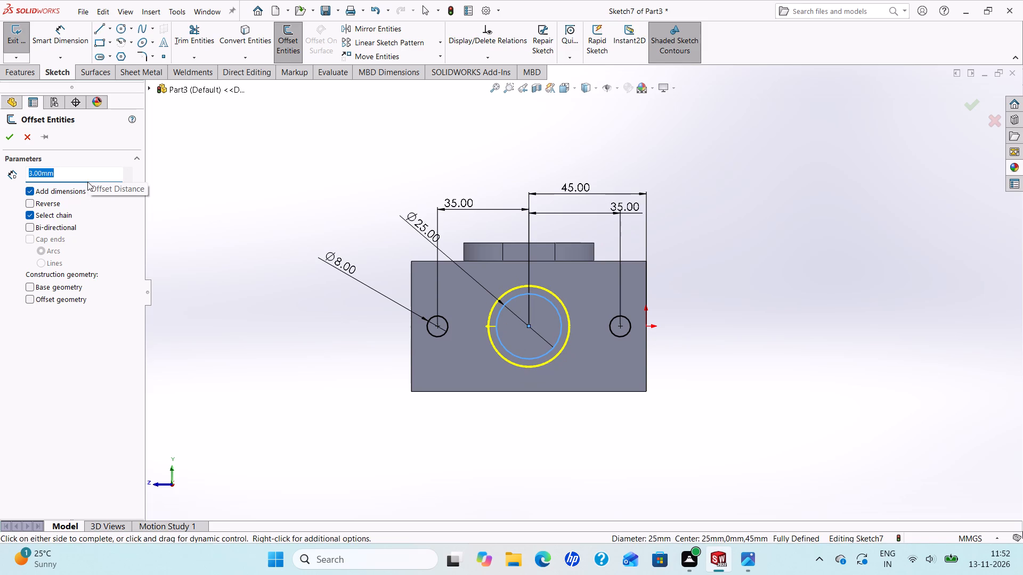
pyautogui.click(30, 204)
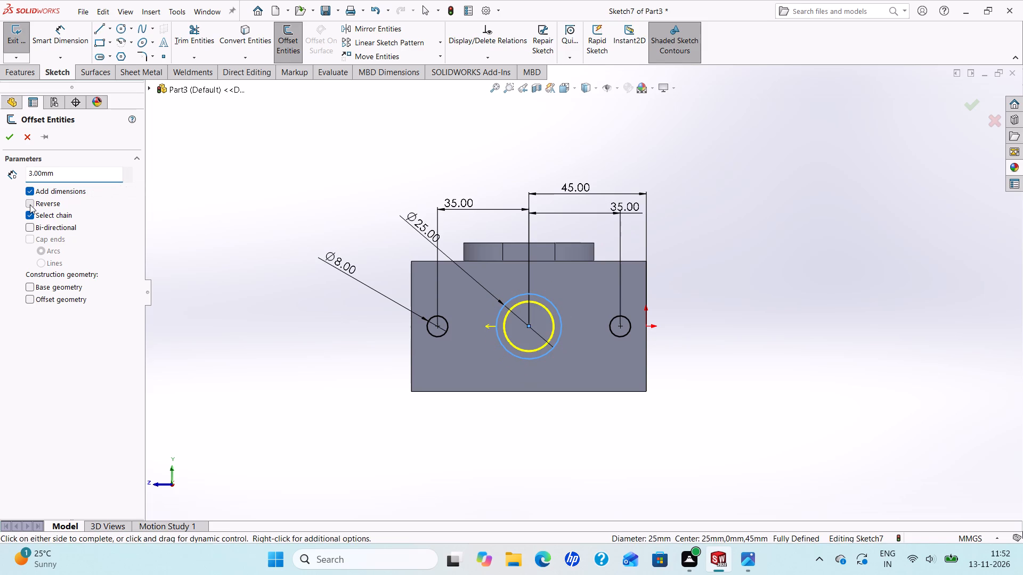
pyautogui.click(11, 136)
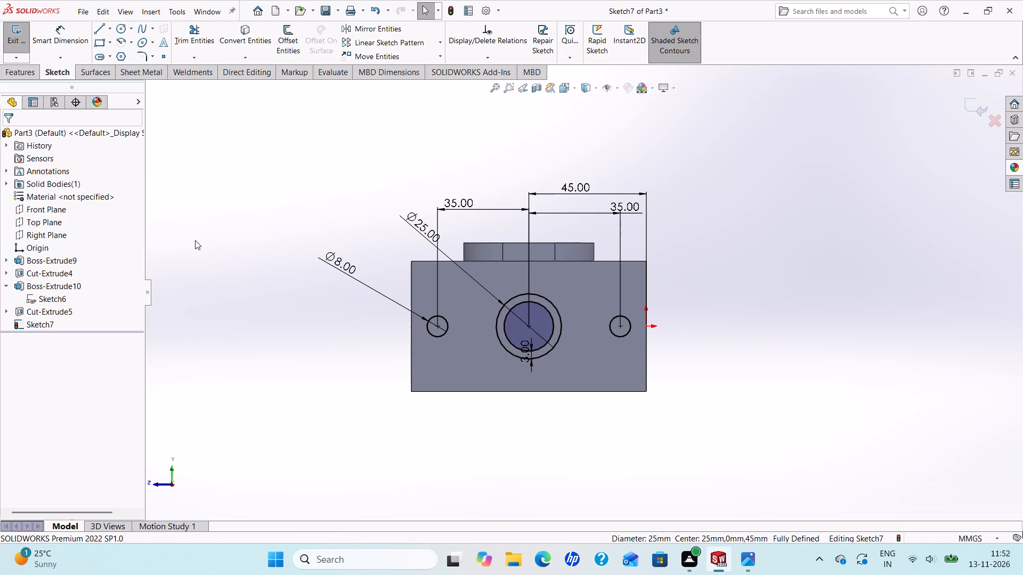
# Check the reference drawing and extrude only the ring between the two concentric circles 12 mm outward from the side face.
pyautogui.click(11, 71)
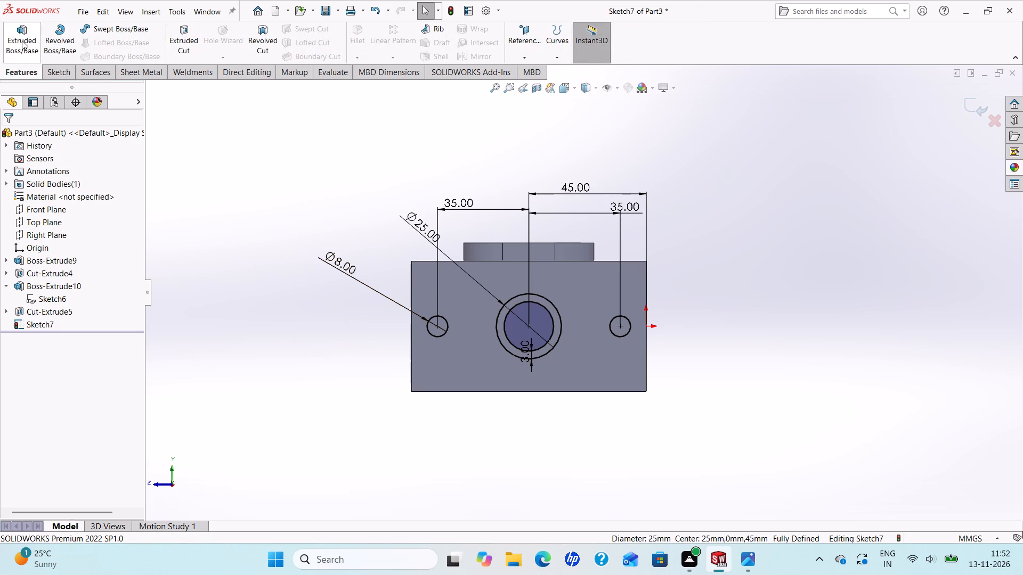
pyautogui.click(22, 40)
pyautogui.moveTo(435, 389); pyautogui.dragTo(468, 417, button='middle')
pyautogui.scroll(-1, 439, 391)
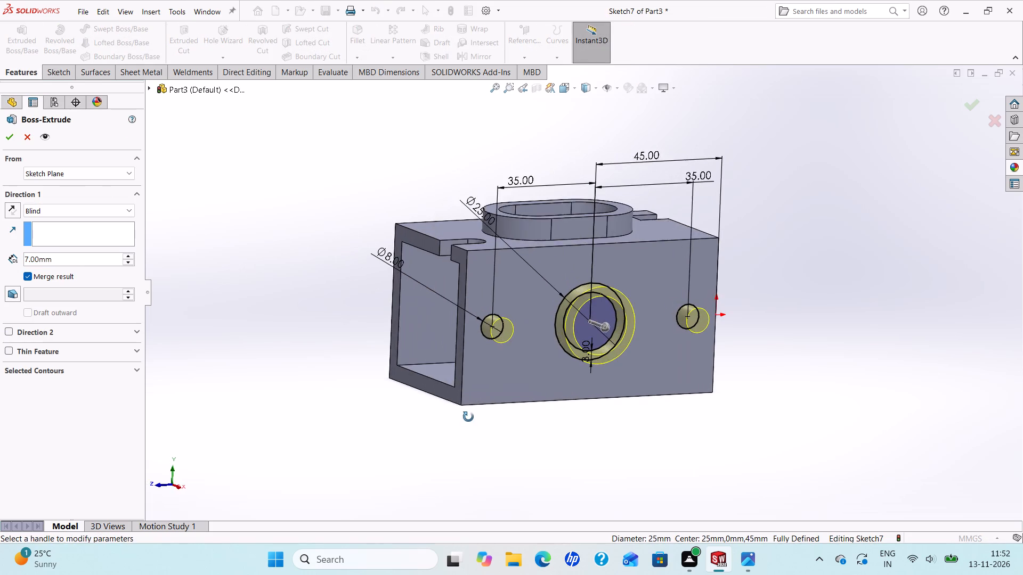
pyautogui.moveTo(468, 417); pyautogui.dragTo(463, 424, button='middle')
pyautogui.scroll(2, 721, 290)
pyautogui.scroll(-2, 721, 290)
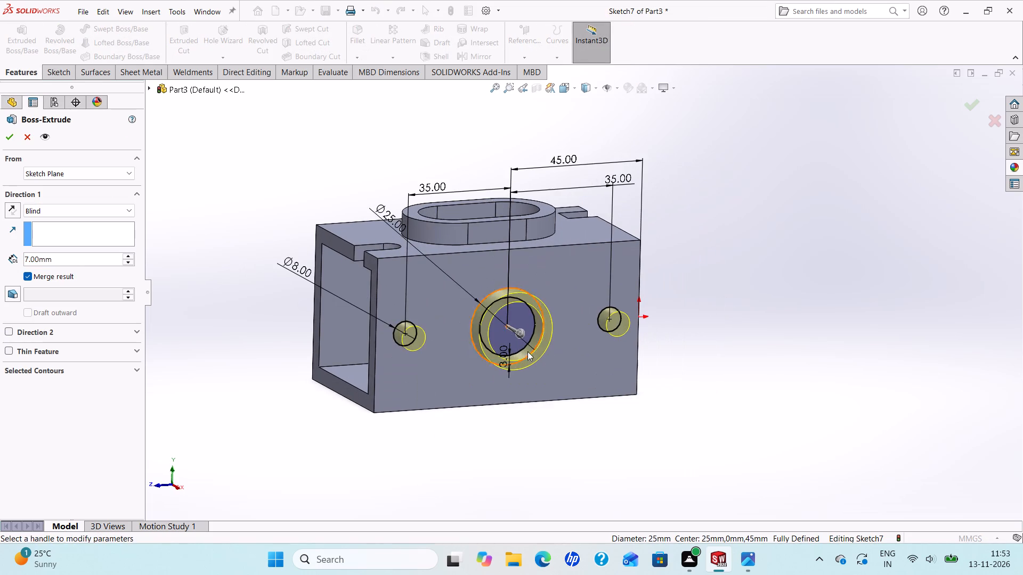
pyautogui.scroll(-4, 508, 350)
pyautogui.moveTo(428, 313); pyautogui.dragTo(456, 326, button='middle')
pyautogui.scroll(1, 456, 327)
pyautogui.scroll(-1, 525, 242)
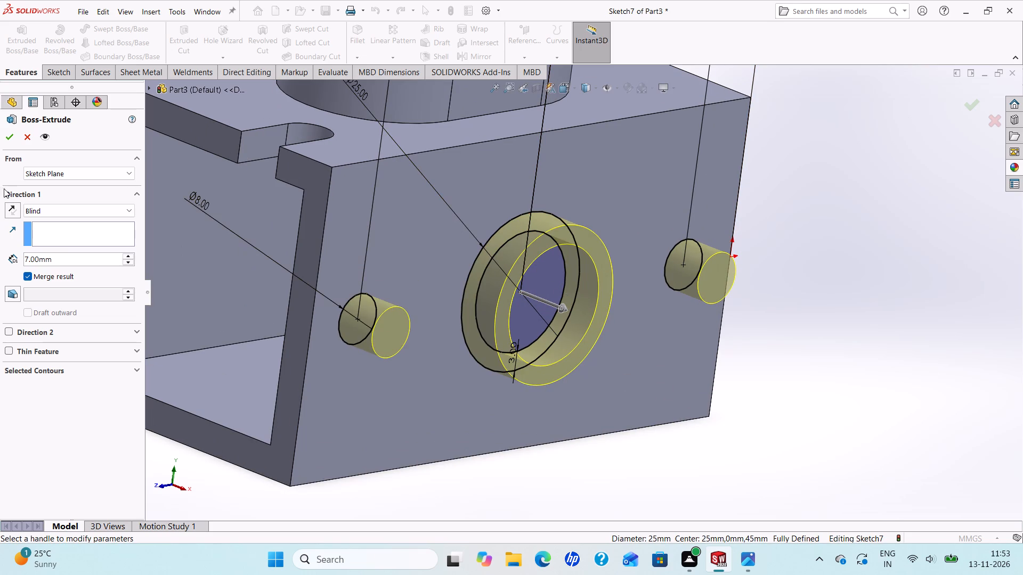
pyautogui.click(522, 326)
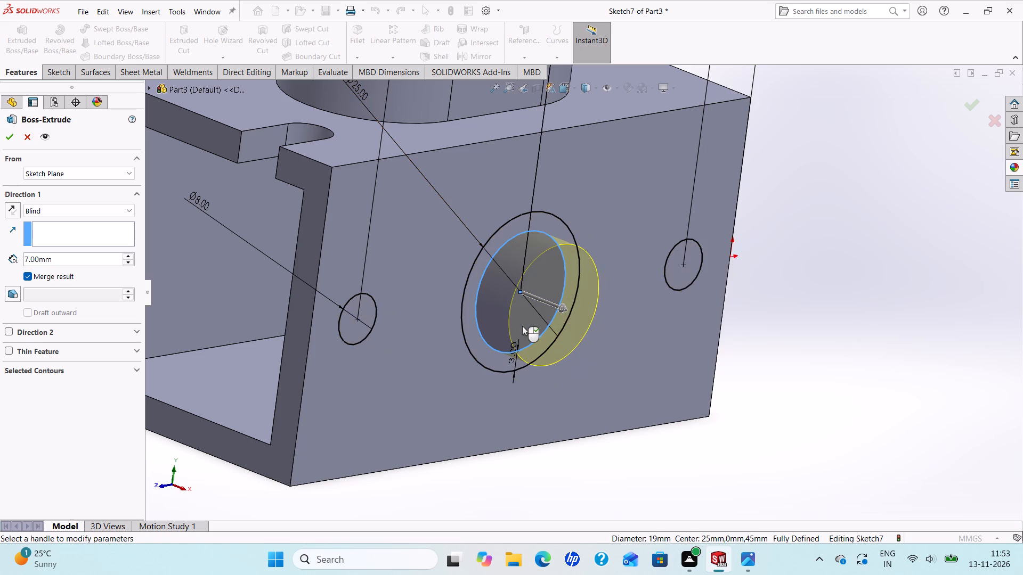
pyautogui.click(500, 361)
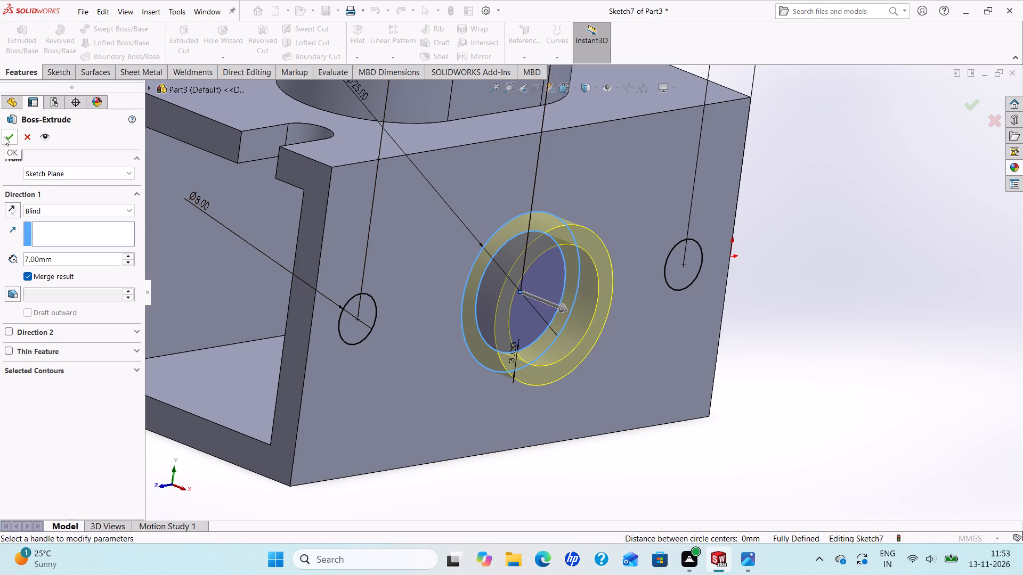
pyautogui.click(743, 554)
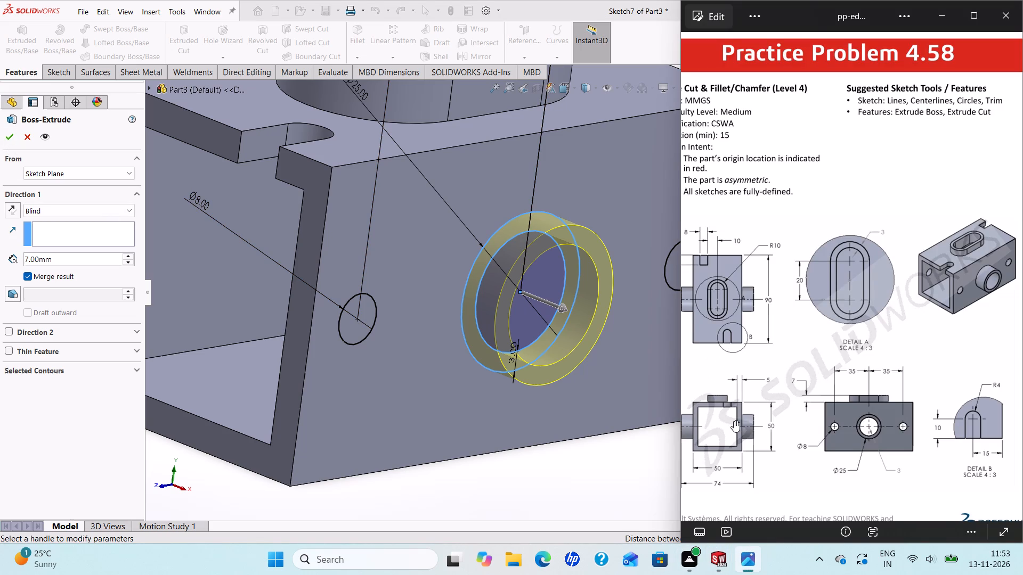
pyautogui.scroll(1, 734, 421)
pyautogui.scroll(-4, 735, 436)
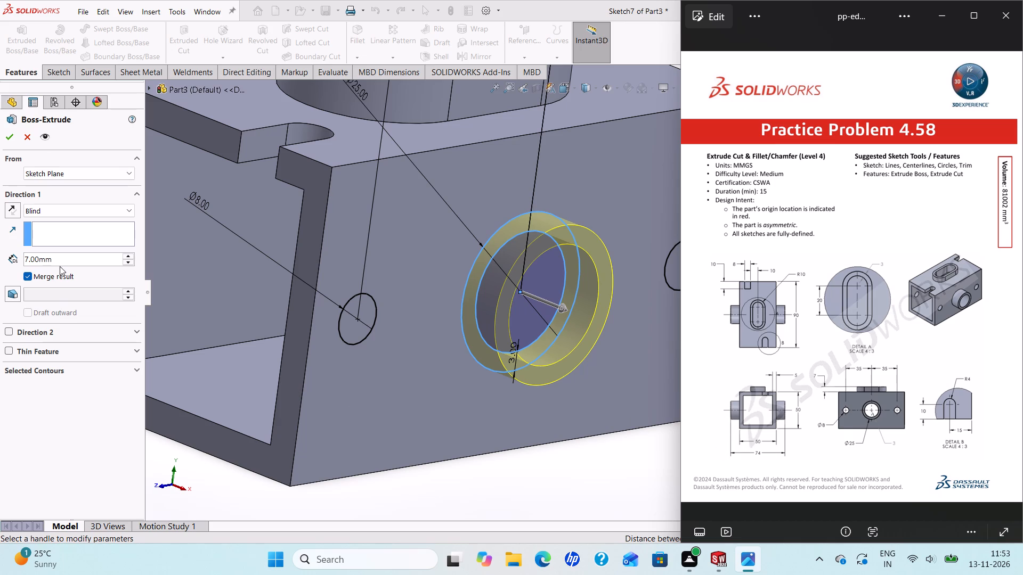
pyautogui.moveTo(60, 263); pyautogui.dragTo(9, 272)
pyautogui.moveTo(58, 259); pyautogui.dragTo(55, 258)
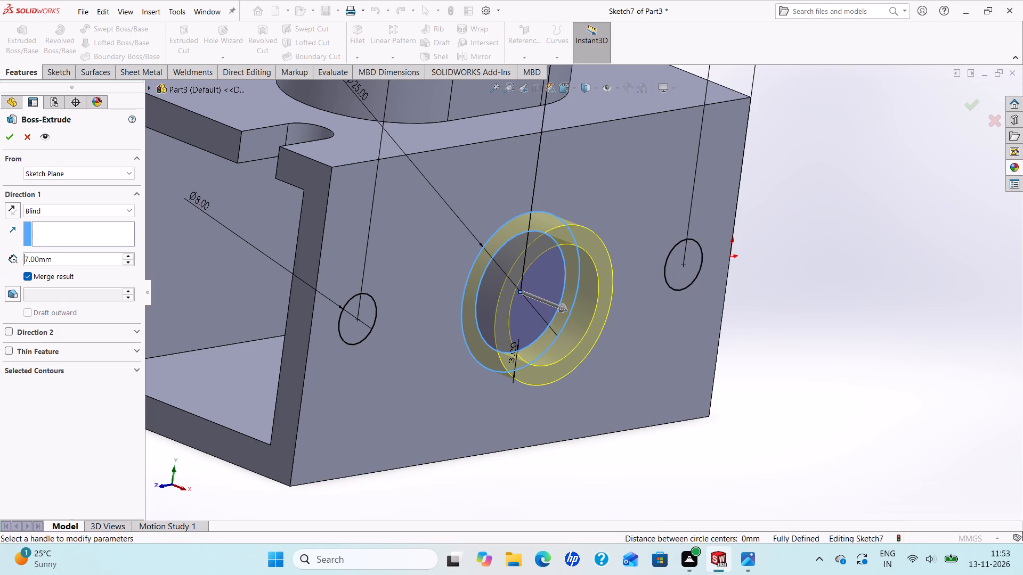
pyautogui.moveTo(55, 258); pyautogui.dragTo(0, 255)
pyautogui.write('12')
pyautogui.press('Return')
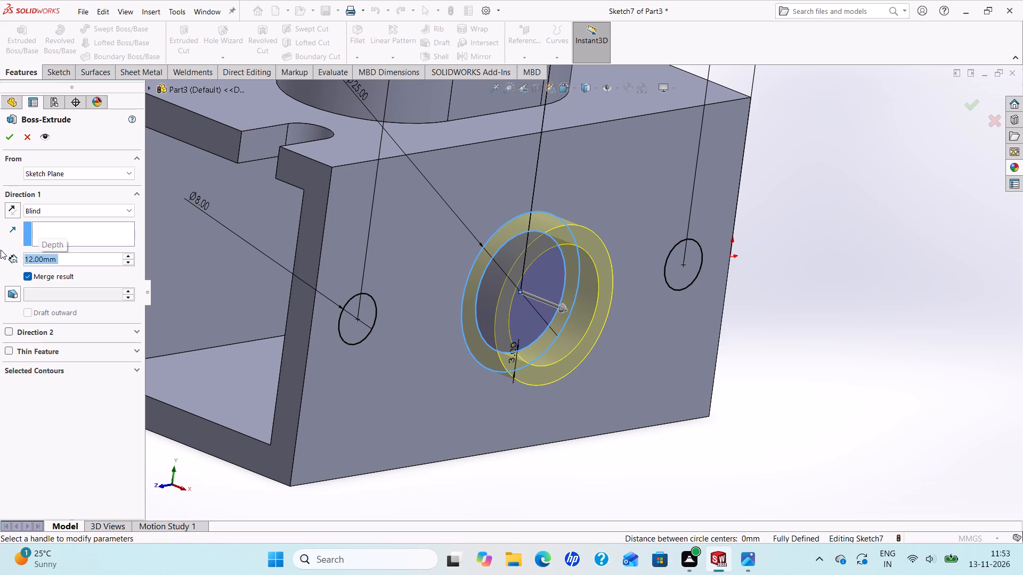
pyautogui.click(9, 138)
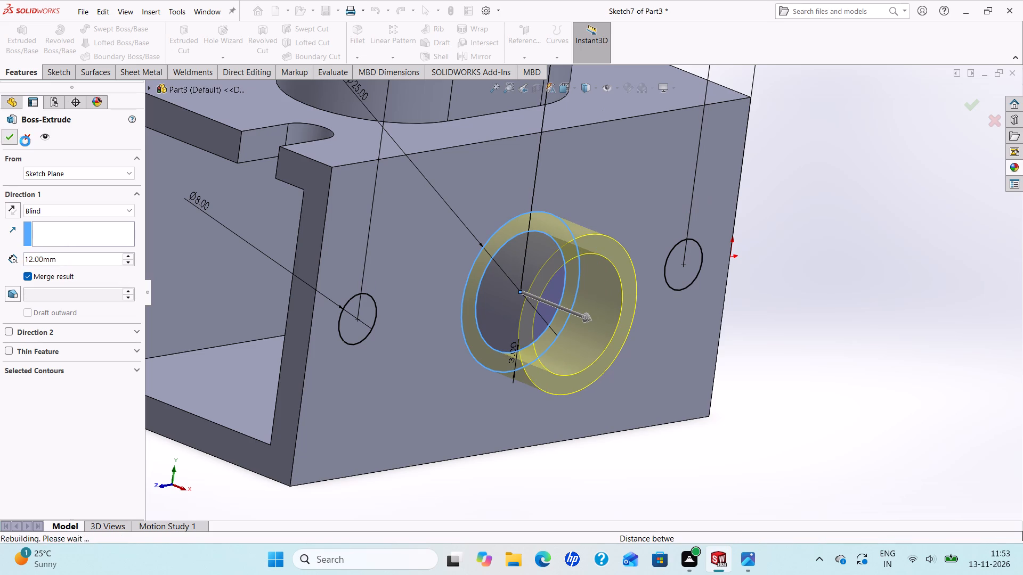
# Reuse the side ring boss's sketch to cut both 8 mm circles and the ring's inner circle with a Through All extruded cut.
pyautogui.scroll(3, 376, 301)
pyautogui.scroll(-1, 411, 323)
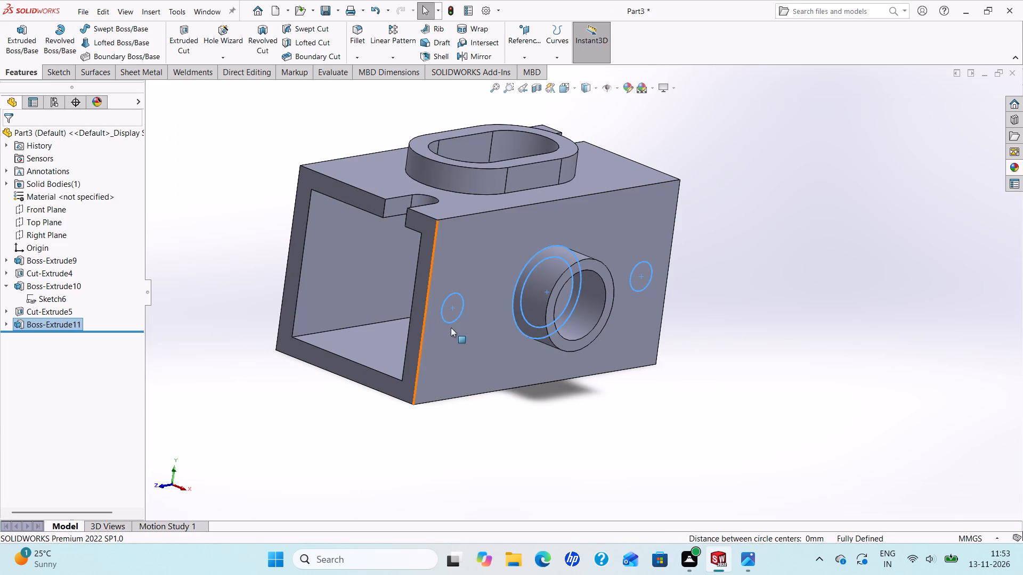
pyautogui.scroll(-2, 555, 292)
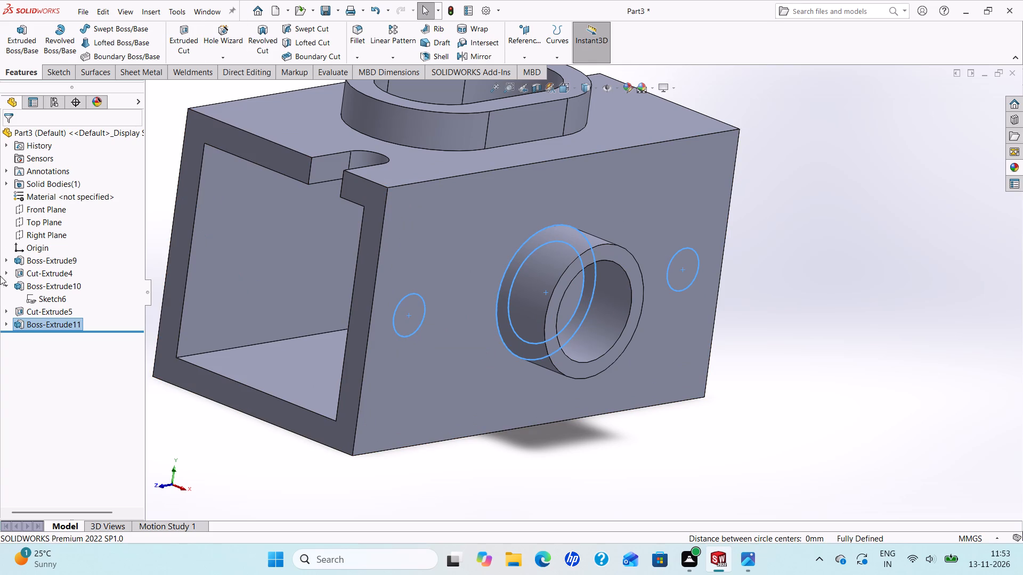
pyautogui.click(7, 325)
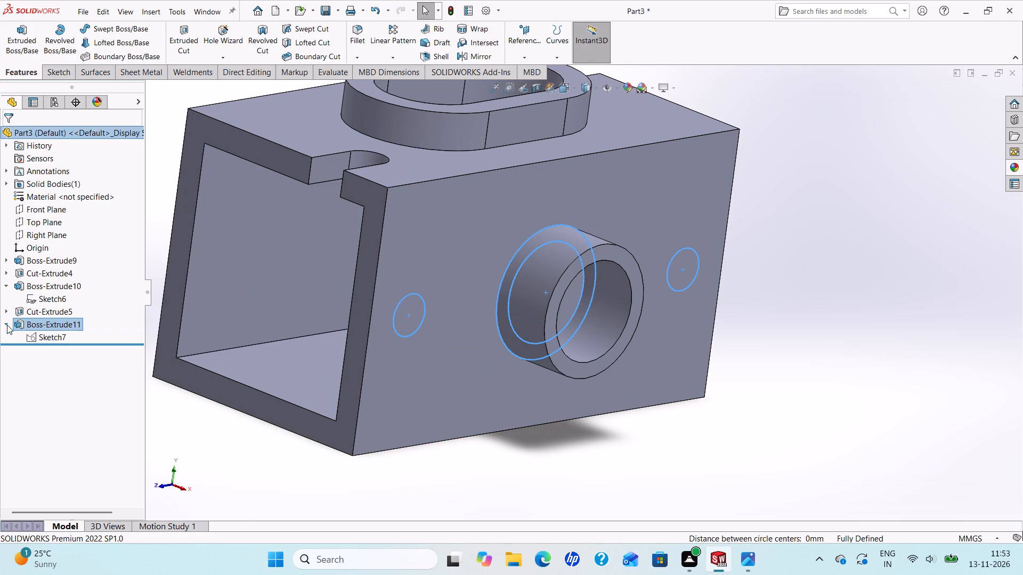
pyautogui.click(43, 334)
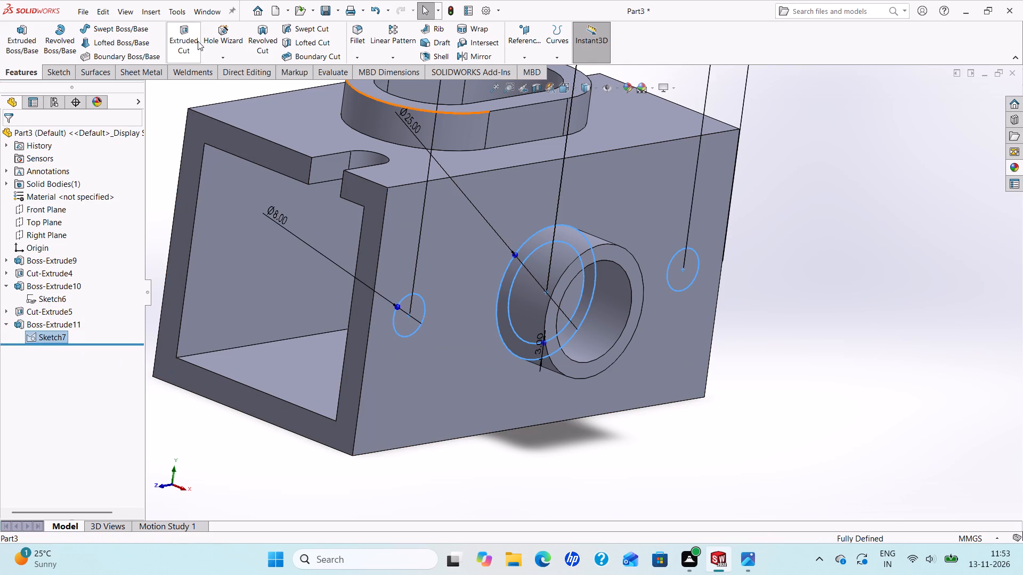
pyautogui.click(188, 39)
pyautogui.scroll(-2, 447, 324)
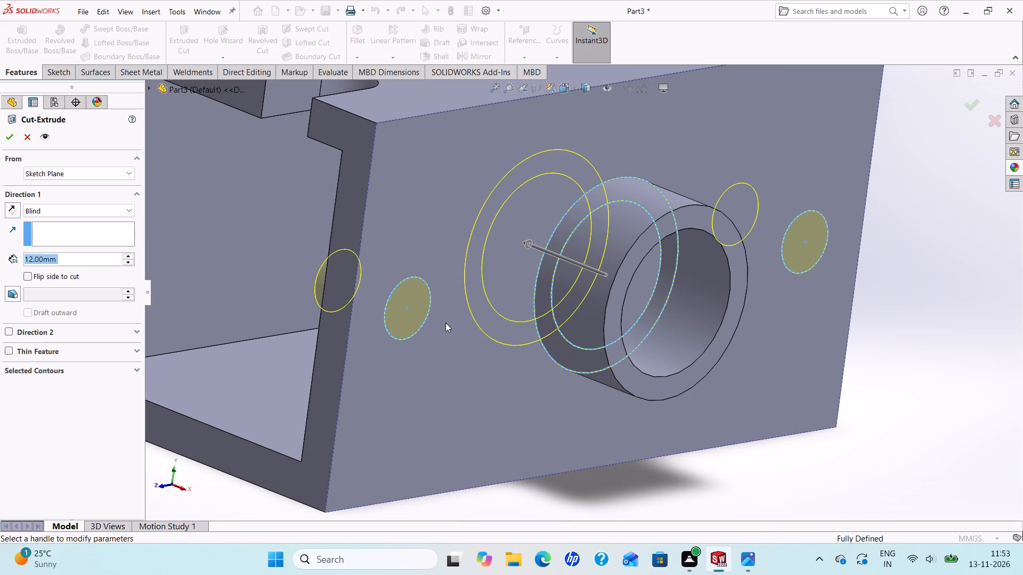
pyautogui.scroll(2, 550, 307)
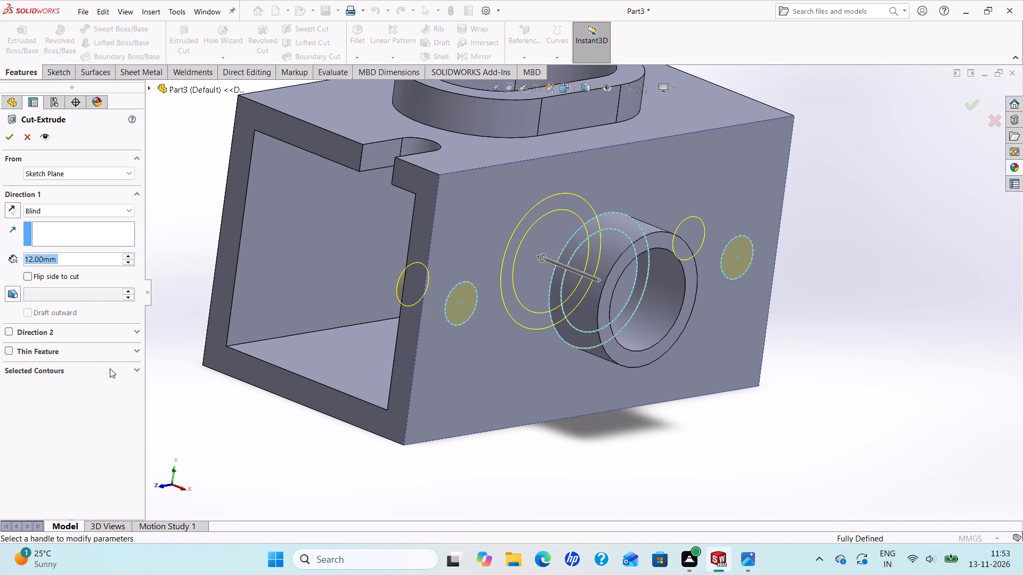
pyautogui.click(132, 367)
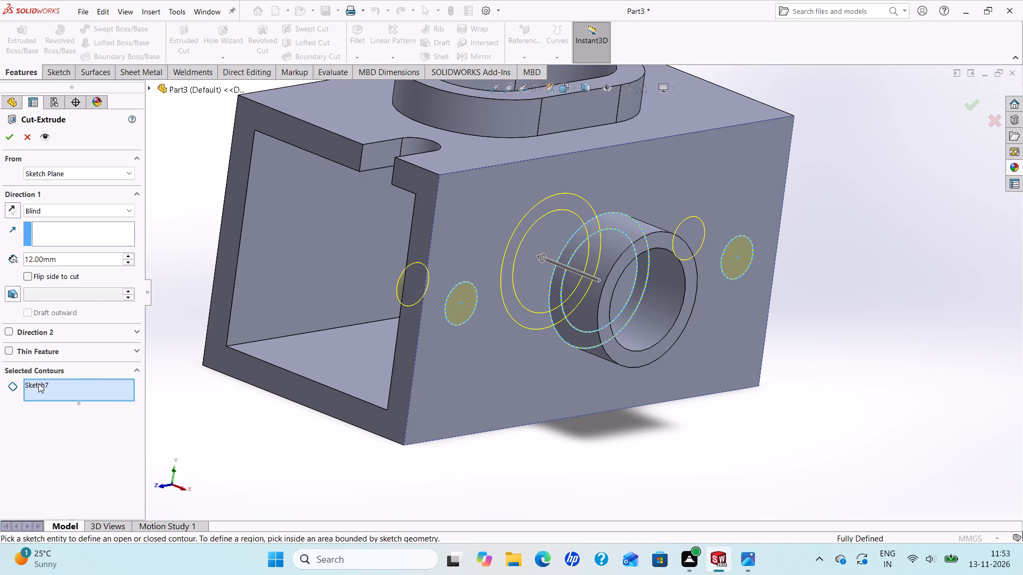
pyautogui.rightClick(38, 383)
pyautogui.click(65, 402)
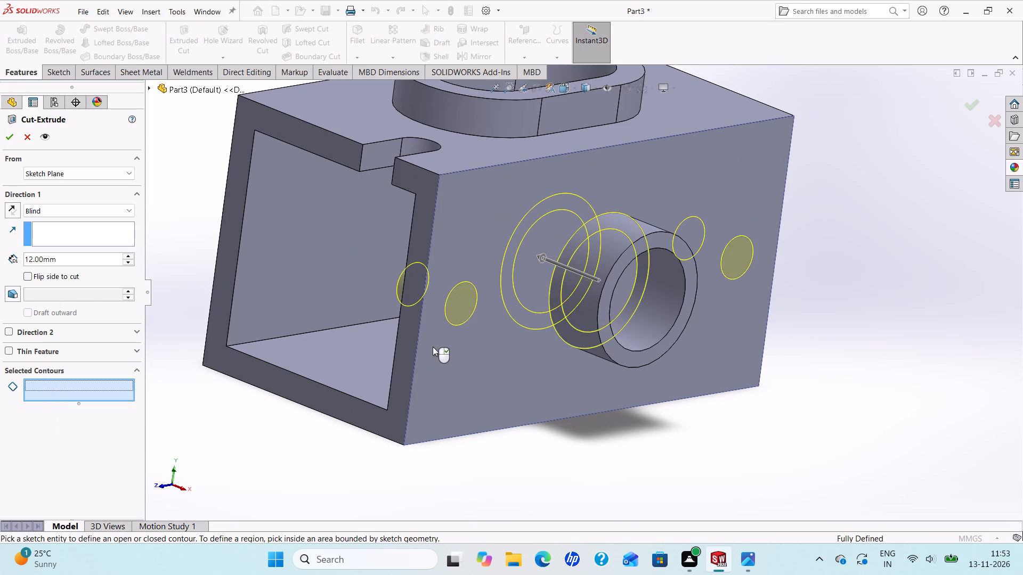
pyautogui.click(462, 313)
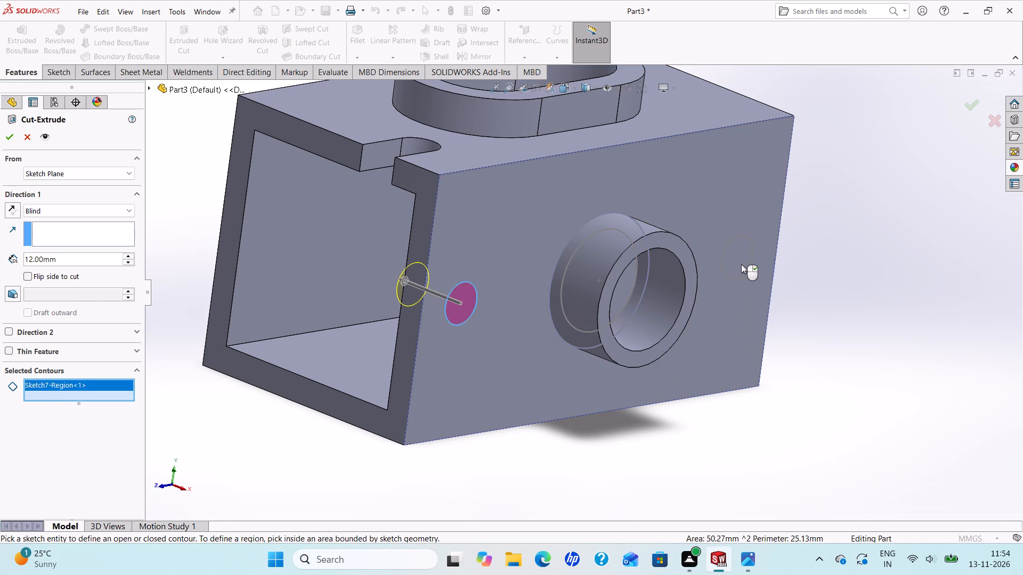
pyautogui.click(741, 264)
pyautogui.scroll(-3, 660, 287)
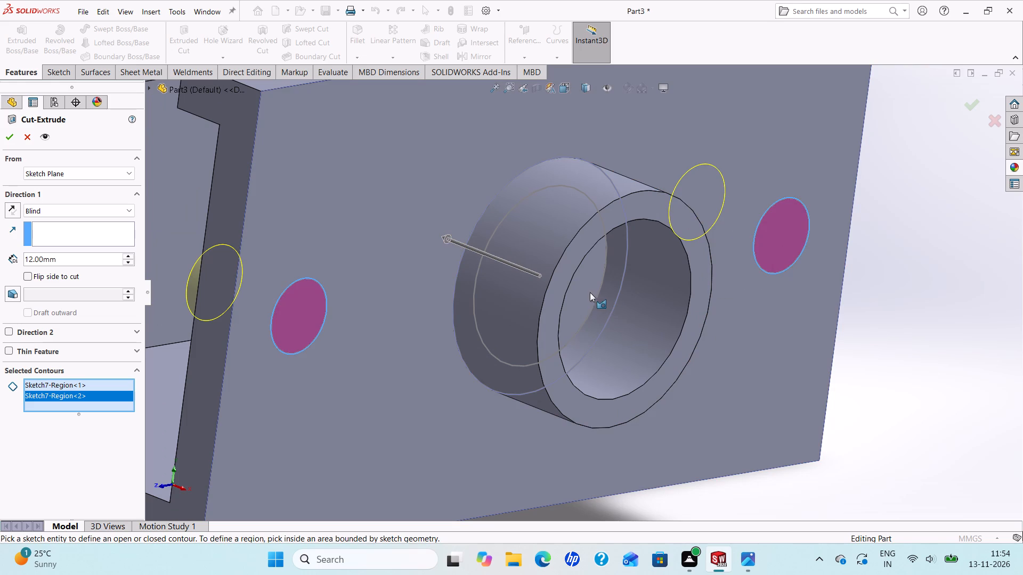
pyautogui.click(582, 304)
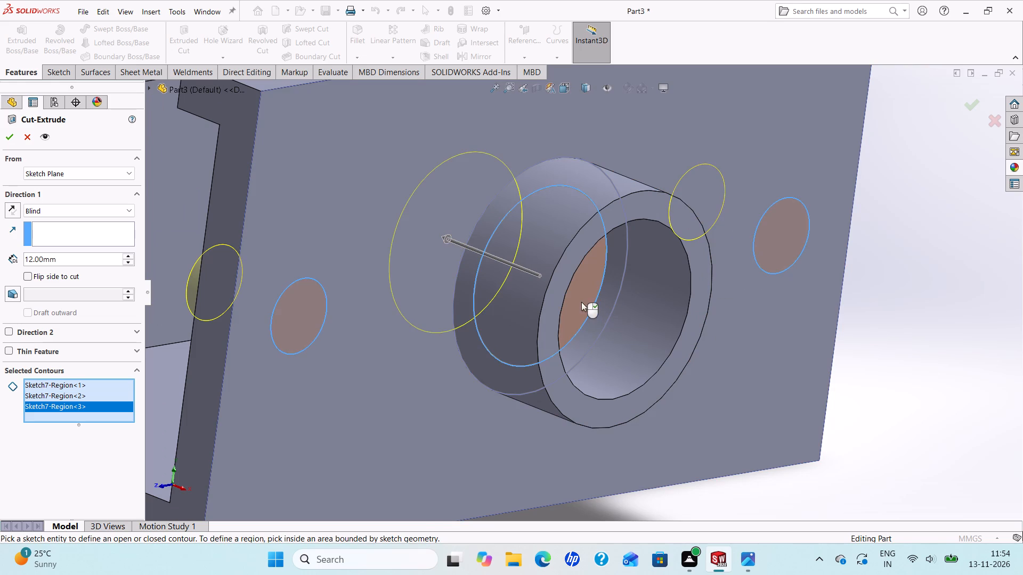
pyautogui.scroll(5, 528, 276)
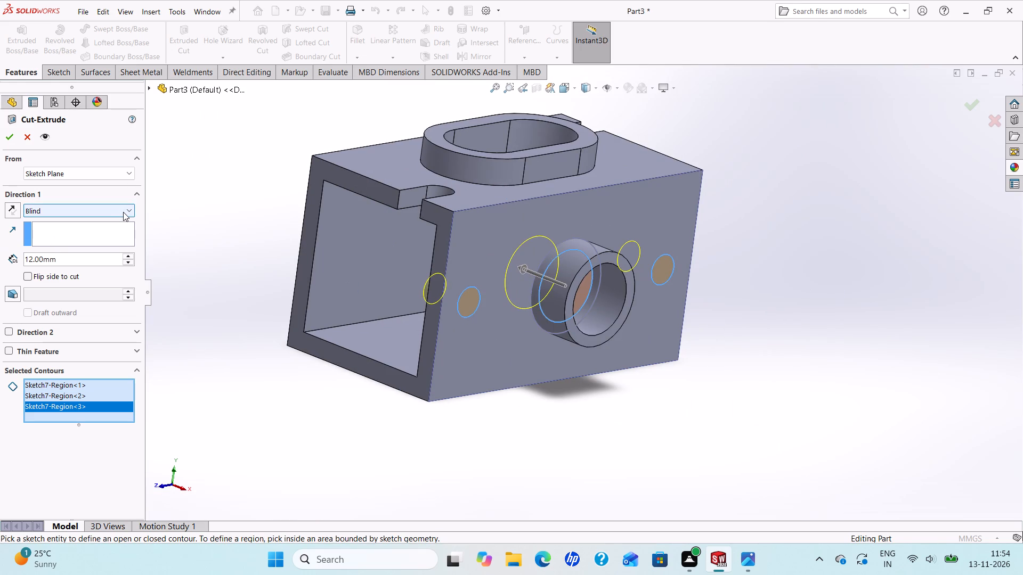
pyautogui.click(123, 212)
pyautogui.click(39, 233)
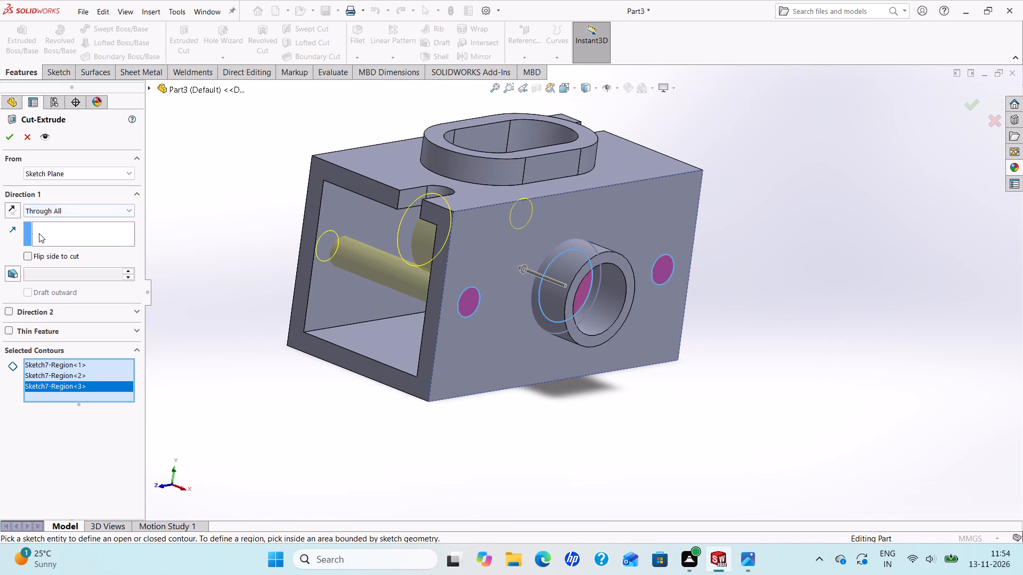
pyautogui.moveTo(181, 203); pyautogui.dragTo(255, 256, button='middle')
pyautogui.click(6, 138)
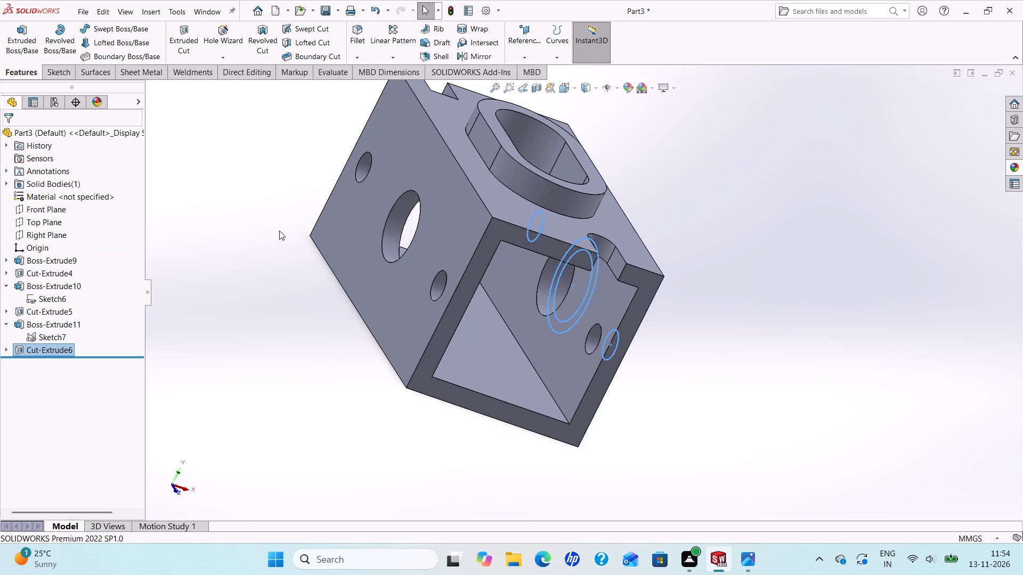
pyautogui.press('Escape')
# Mirror the side ring boss about the Right Plane onto the opposite side of the block.
pyautogui.moveTo(494, 334); pyautogui.dragTo(454, 330, button='middle')
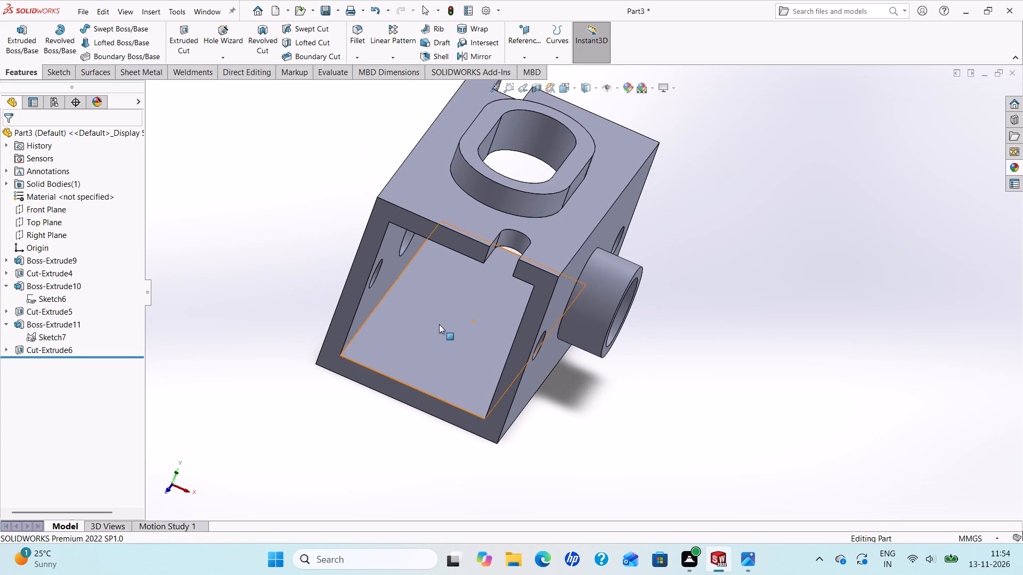
pyautogui.scroll(2, 323, 329)
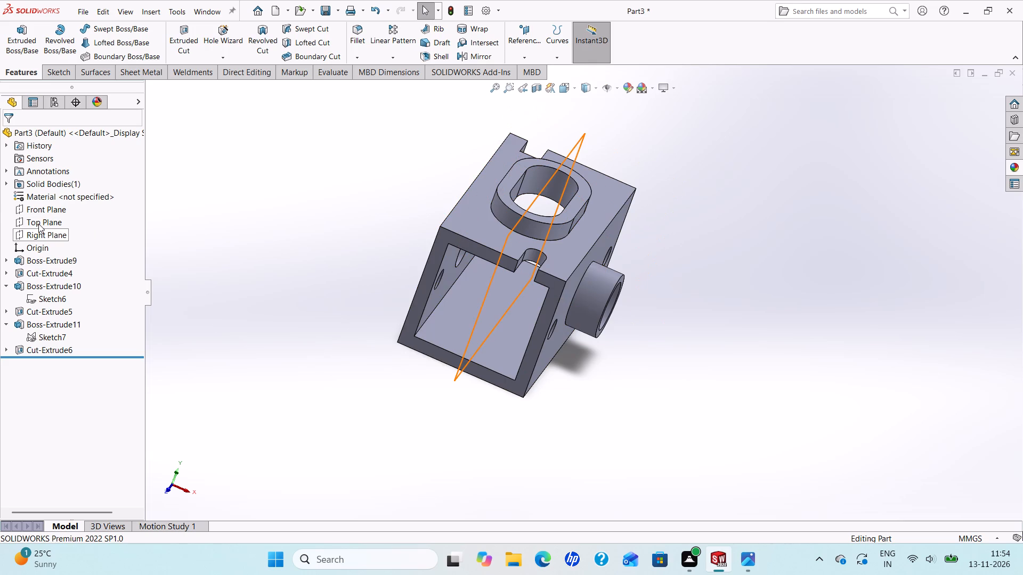
pyautogui.click(42, 234)
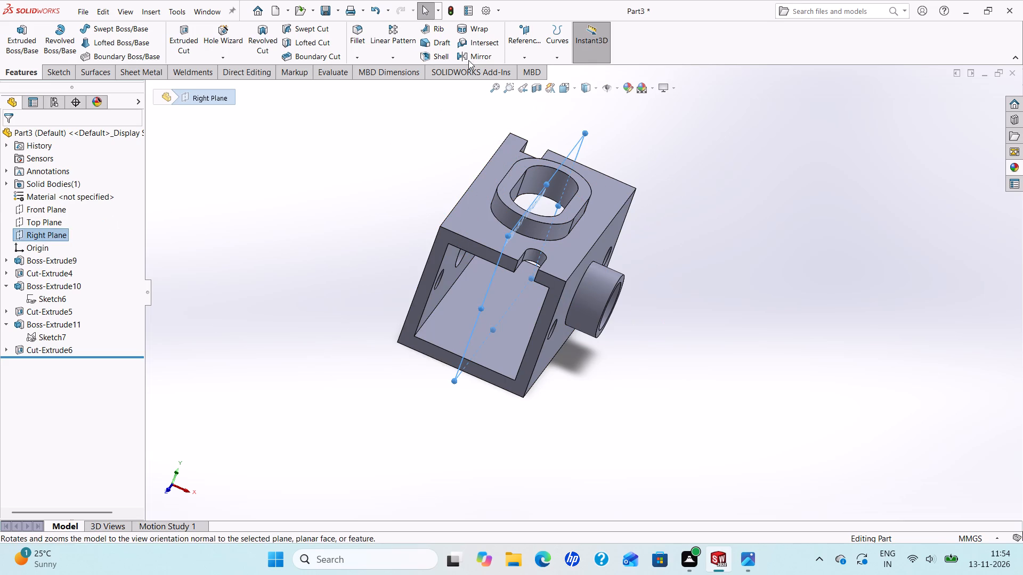
pyautogui.click(468, 55)
pyautogui.click(51, 231)
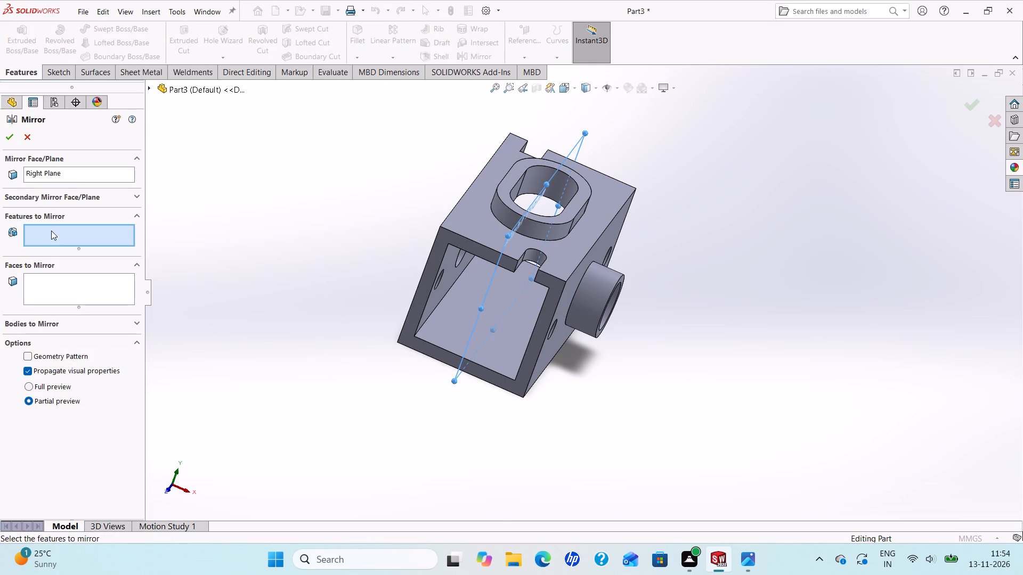
pyautogui.click(150, 87)
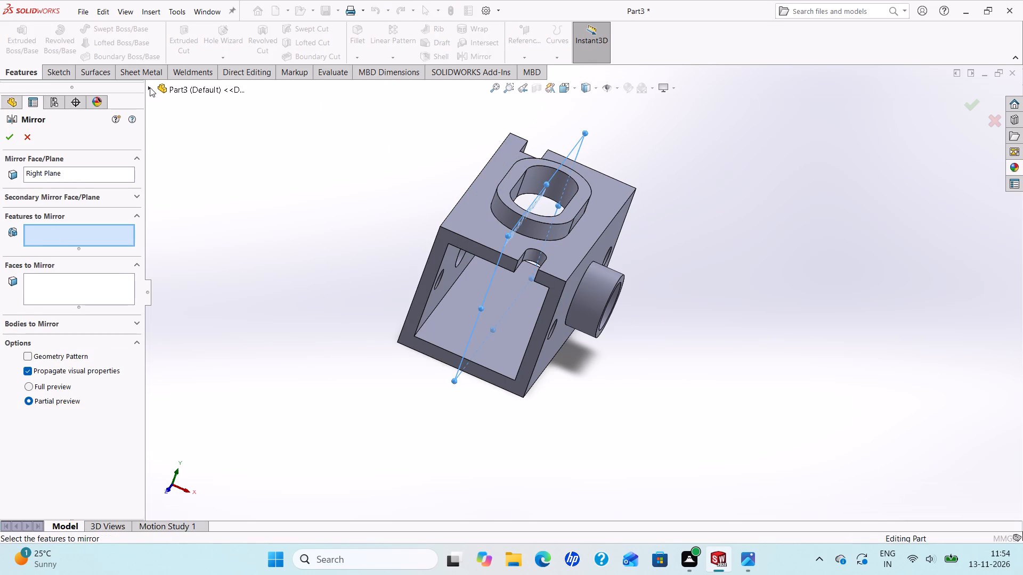
pyautogui.click(195, 272)
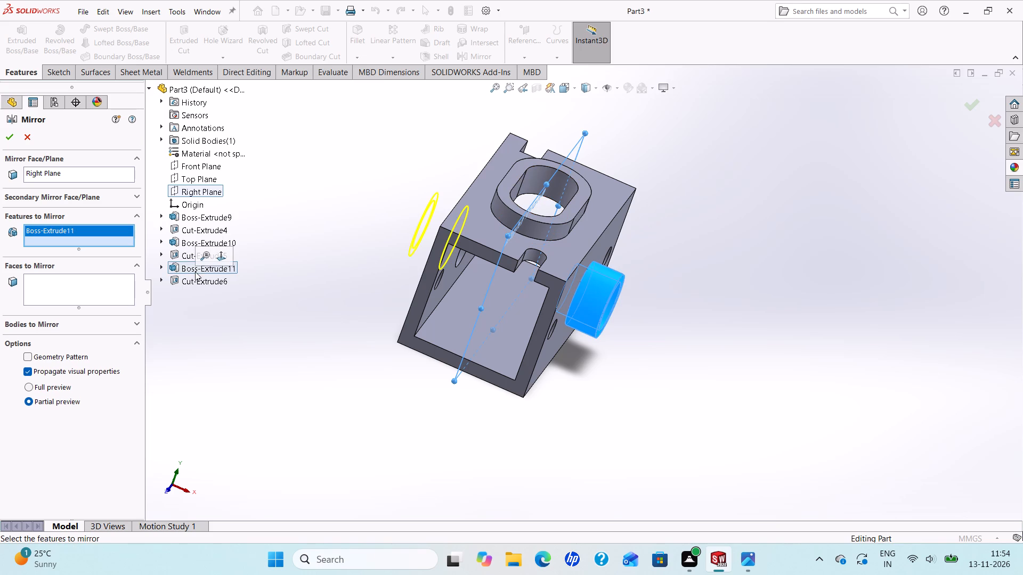
pyautogui.click(10, 134)
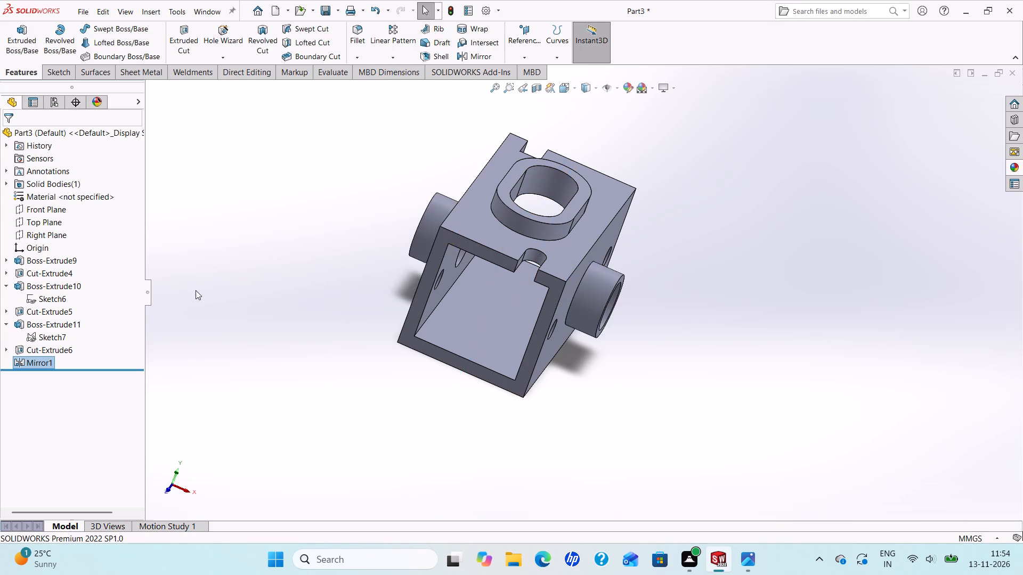
# Inspect the finished block from several sides and compare it with the Practice Problem 4.58 reference drawing.
pyautogui.scroll(3, 225, 308)
pyautogui.scroll(-3, 450, 324)
pyautogui.moveTo(453, 319); pyautogui.dragTo(516, 398, button='middle')
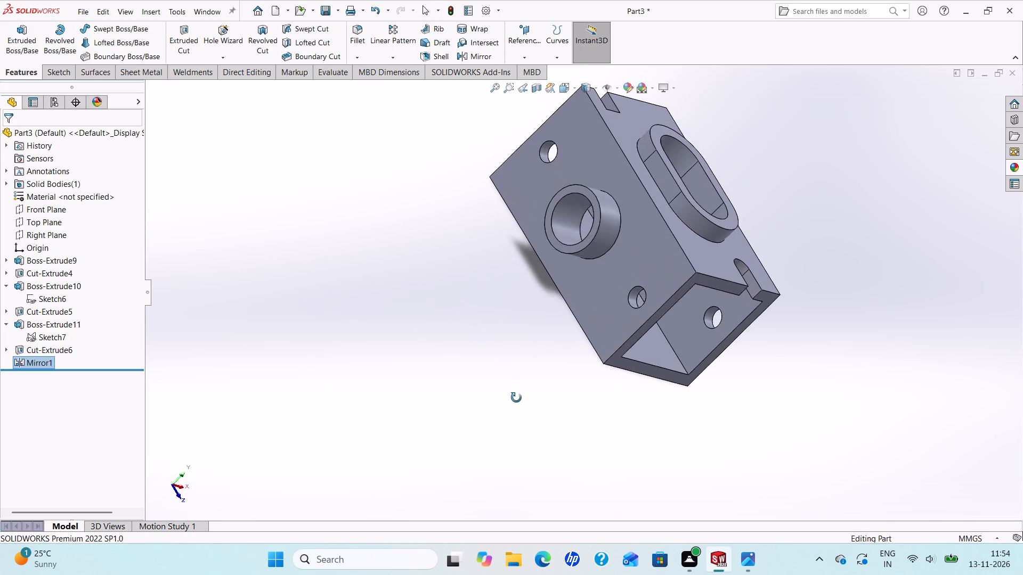
pyautogui.moveTo(516, 398); pyautogui.dragTo(443, 364, button='middle')
pyautogui.scroll(1, 444, 365)
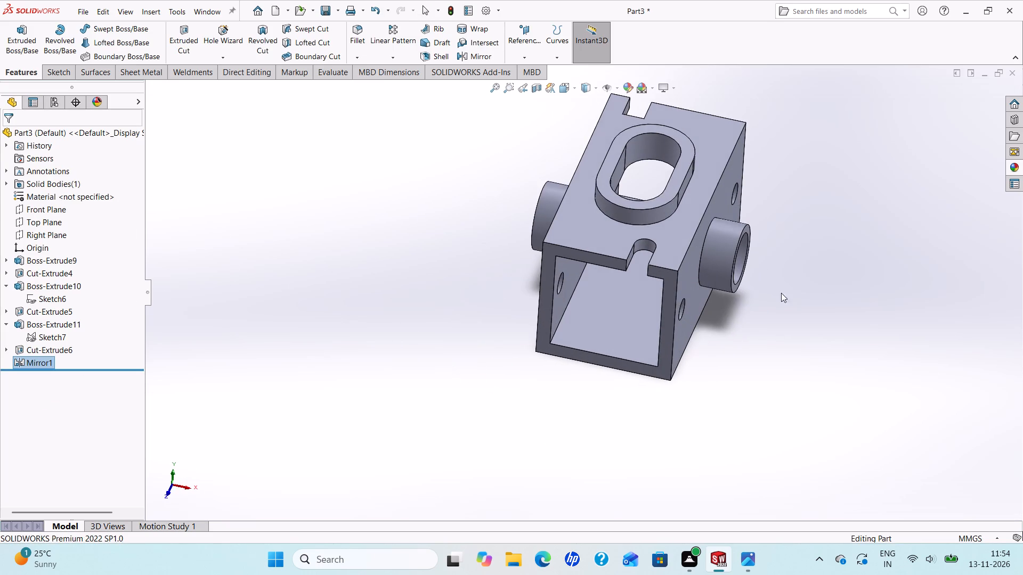
pyautogui.scroll(2, 786, 280)
pyautogui.scroll(-3, 726, 230)
pyautogui.click(742, 564)
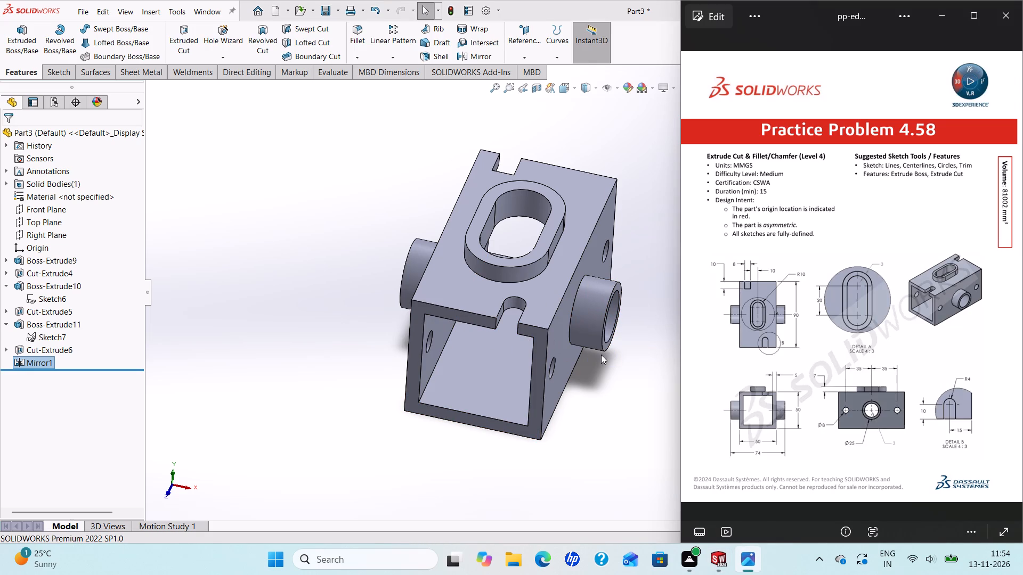
pyautogui.click(597, 387)
pyautogui.scroll(3, 630, 346)
pyautogui.scroll(-3, 629, 346)
pyautogui.scroll(4, 523, 332)
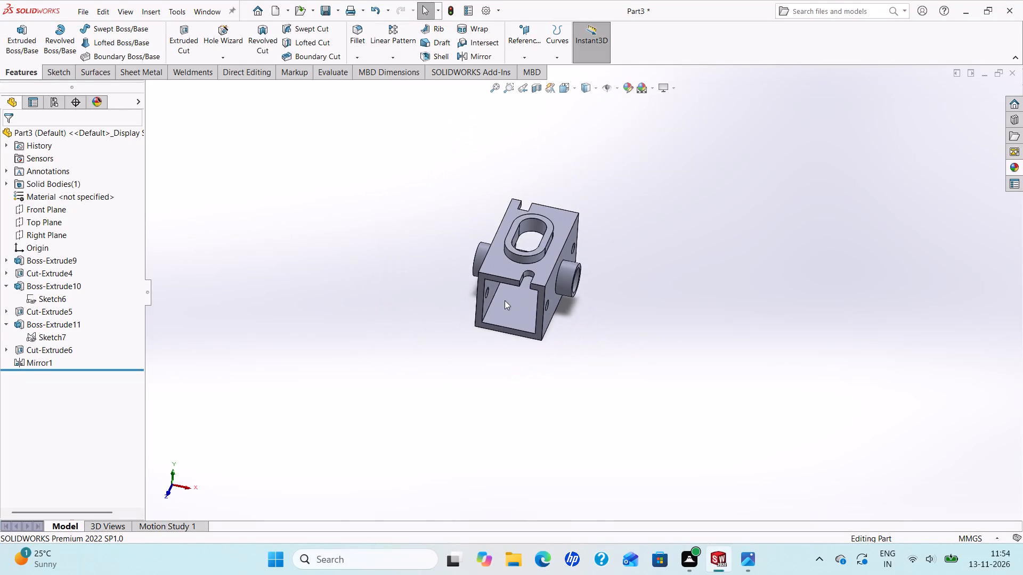
pyautogui.scroll(-4, 505, 300)
pyautogui.scroll(4, 613, 307)
pyautogui.scroll(-3, 631, 281)
pyautogui.scroll(3, 546, 292)
pyautogui.scroll(-4, 589, 276)
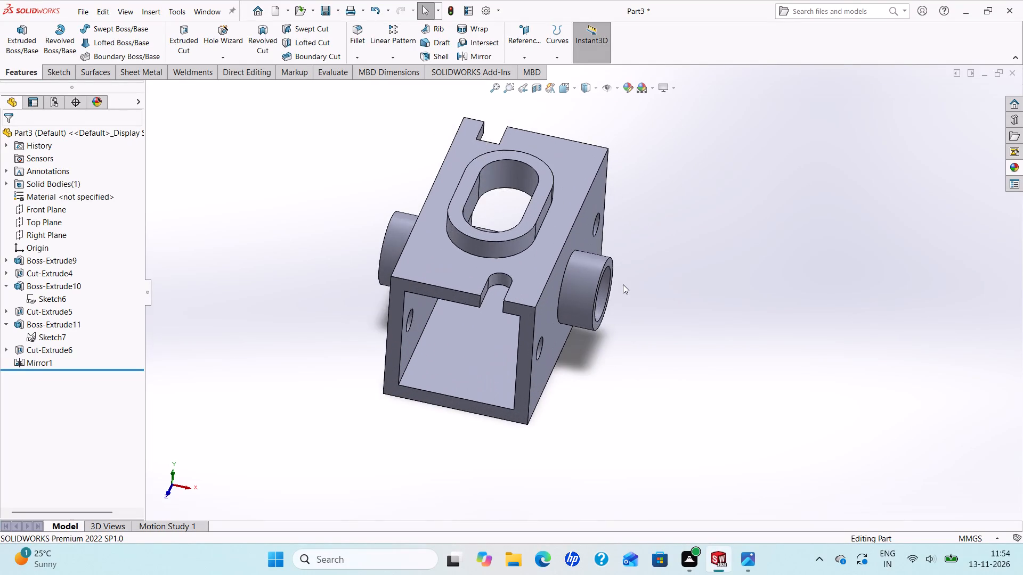
pyautogui.moveTo(623, 284); pyautogui.dragTo(445, 465, button='middle')
pyautogui.scroll(1, 610, 281)
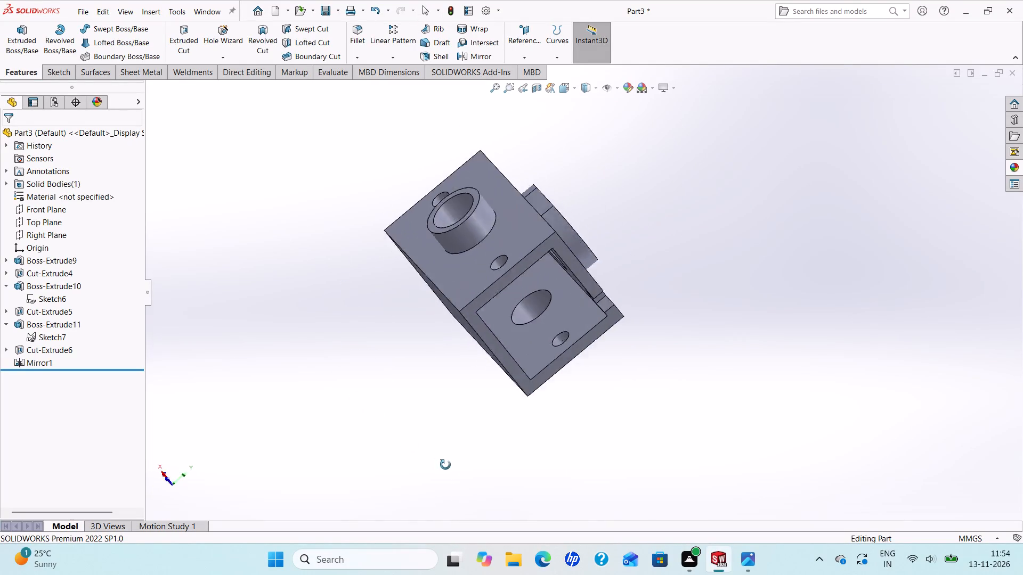
pyautogui.moveTo(445, 465); pyautogui.dragTo(323, 482, button='middle')
pyautogui.scroll(1, 506, 373)
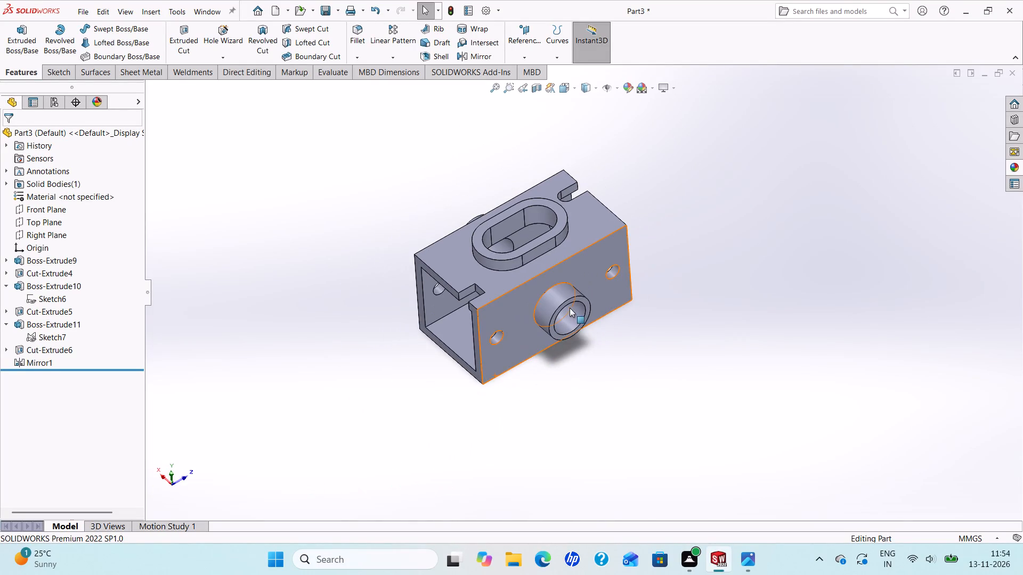
pyautogui.scroll(-2, 569, 303)
# Apply a light red colour from the standard swatches to the whole part.
pyautogui.click(628, 89)
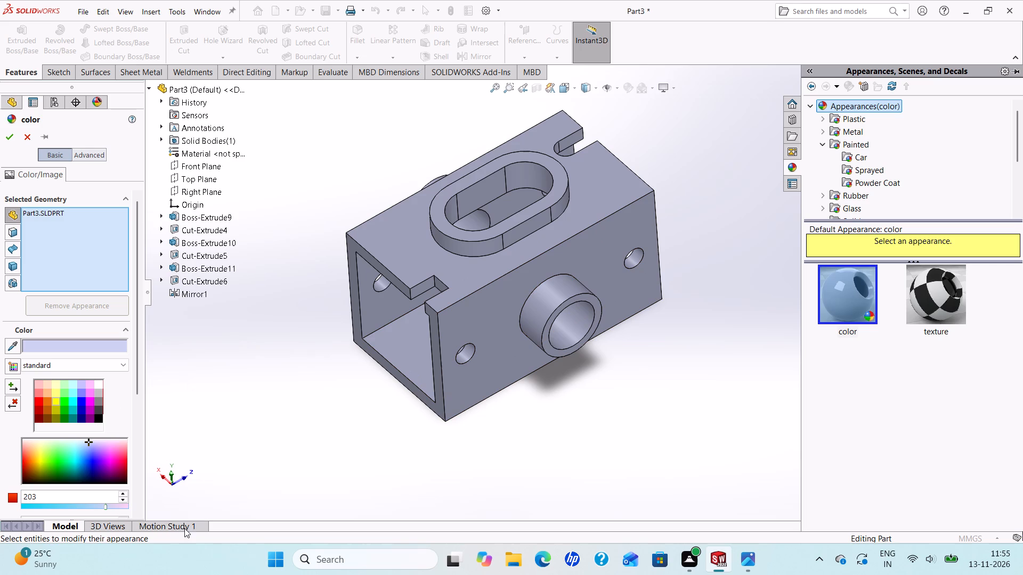
pyautogui.click(46, 393)
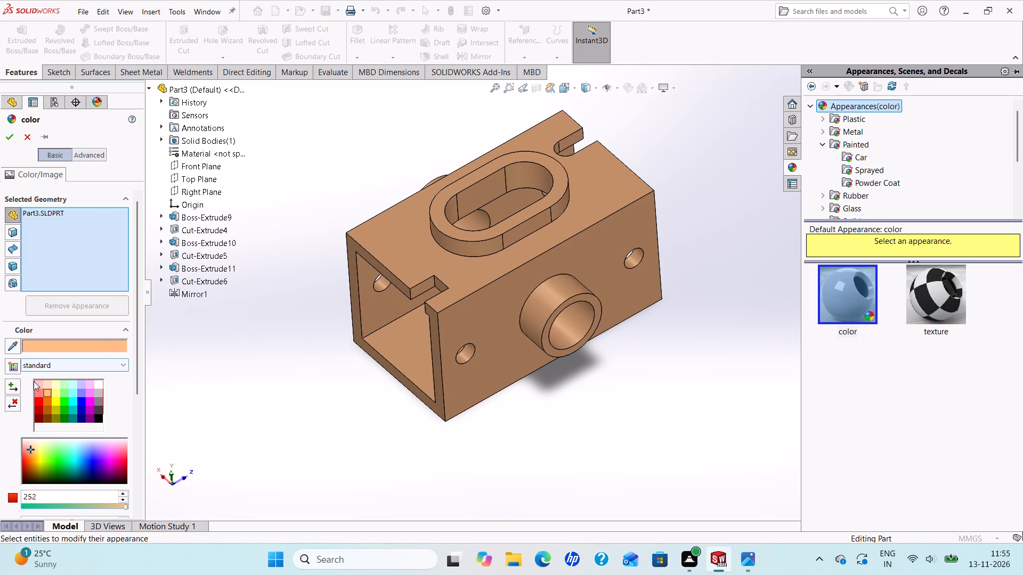
pyautogui.click(36, 396)
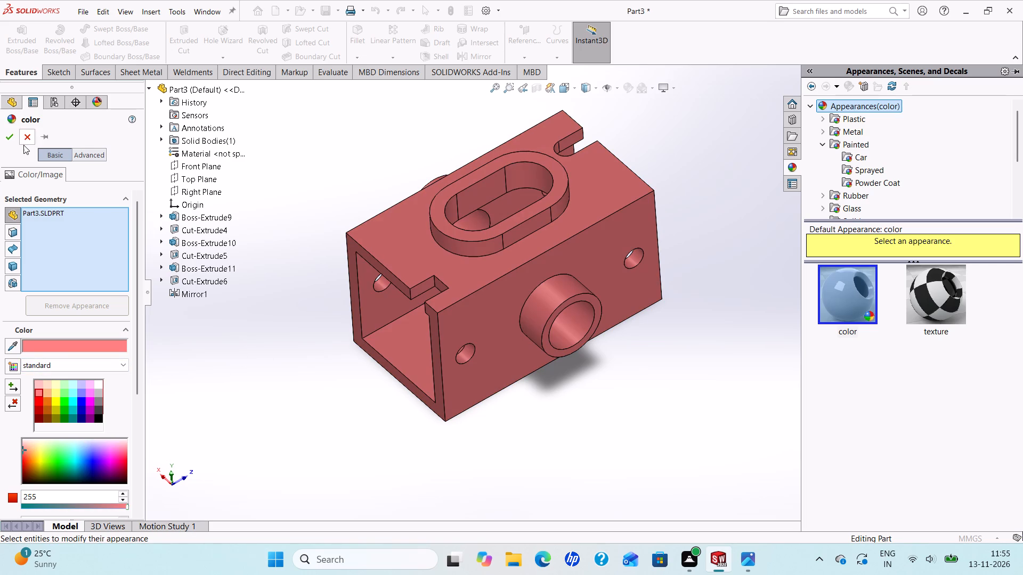
pyautogui.click(9, 137)
pyautogui.scroll(2, 412, 260)
pyautogui.scroll(-3, 630, 267)
pyautogui.scroll(2, 621, 264)
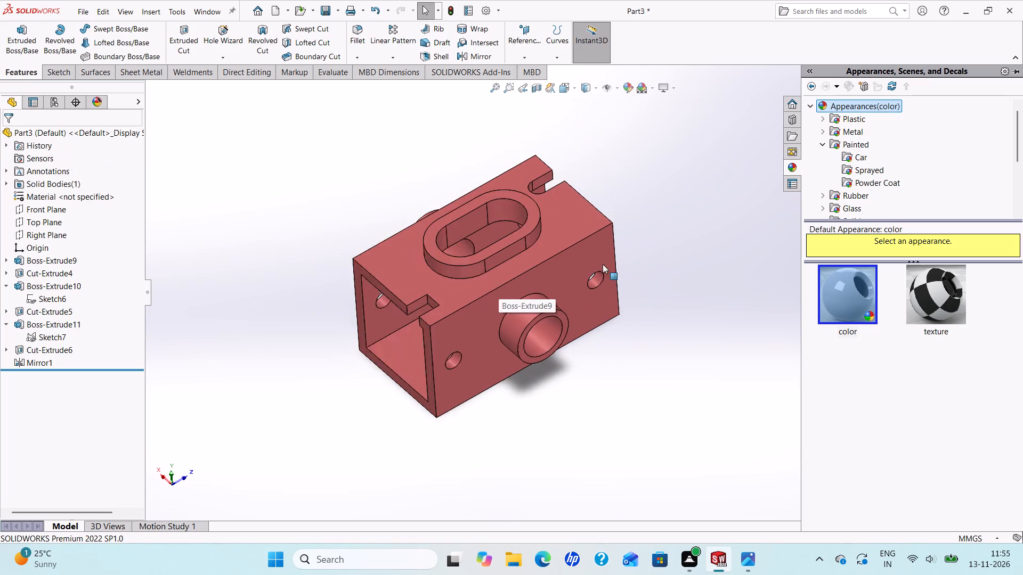
pyautogui.scroll(1, 603, 264)
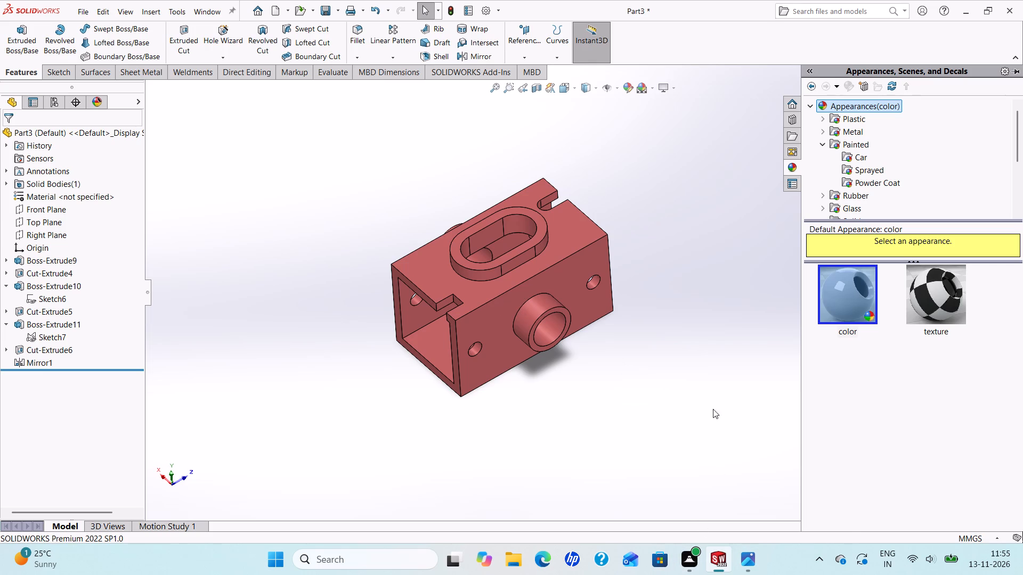
pyautogui.click(708, 401)
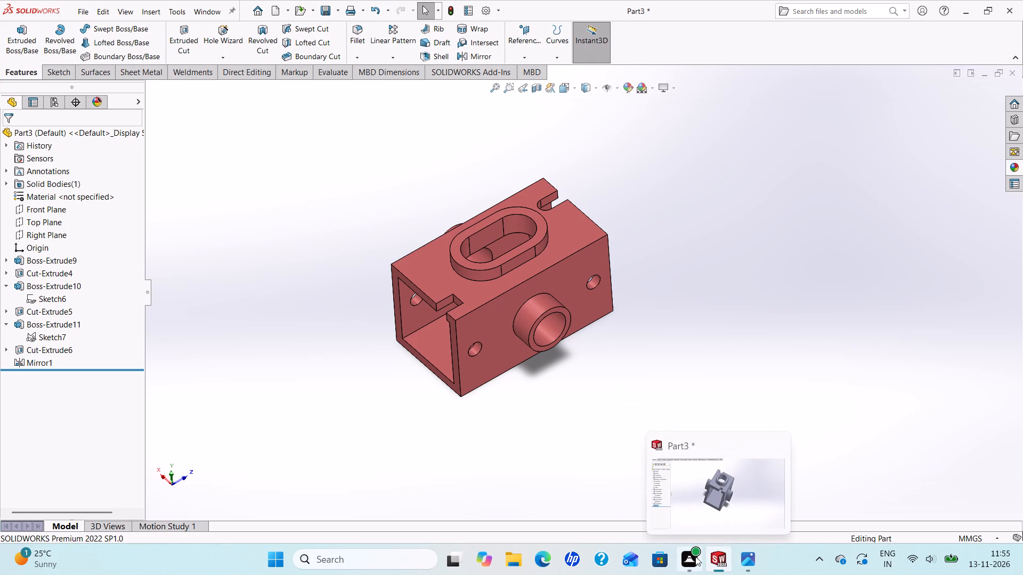
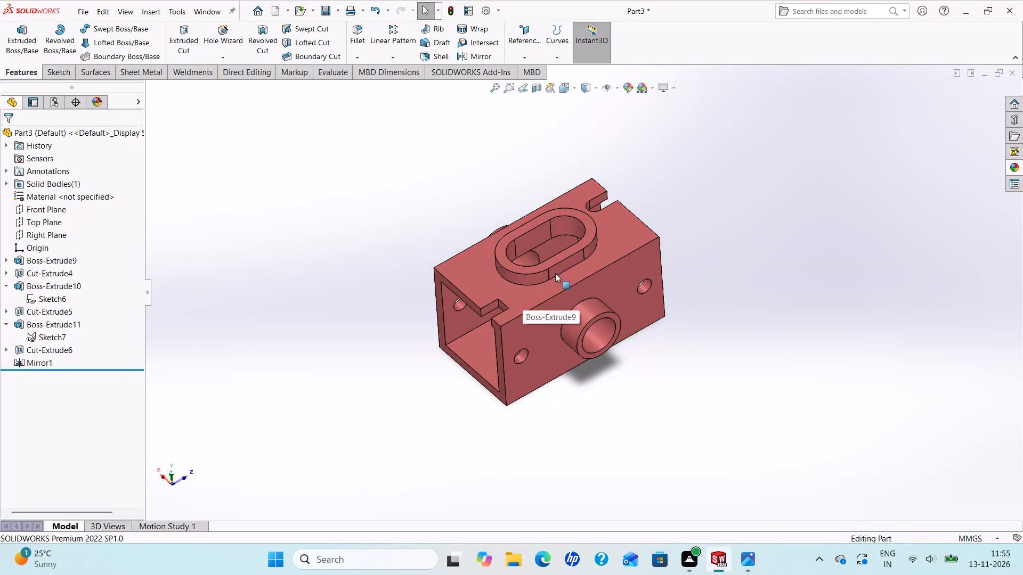
# Save the part as "square tube block" in the New folder inside the assembly folder.
pyautogui.hotkey('ctrl', 's')
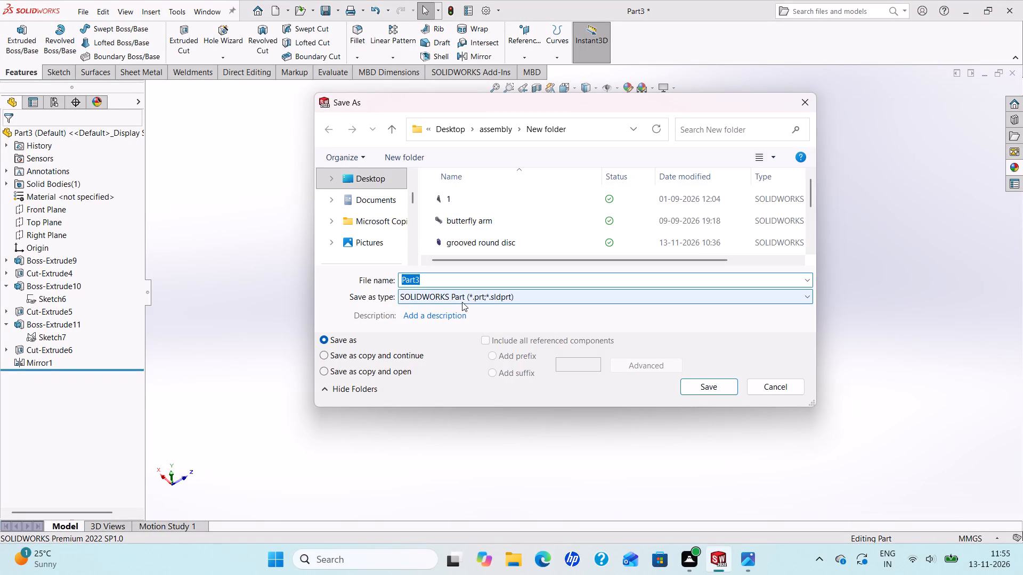
pyautogui.press('s')
pyautogui.write('quare tu')
pyautogui.press('b')
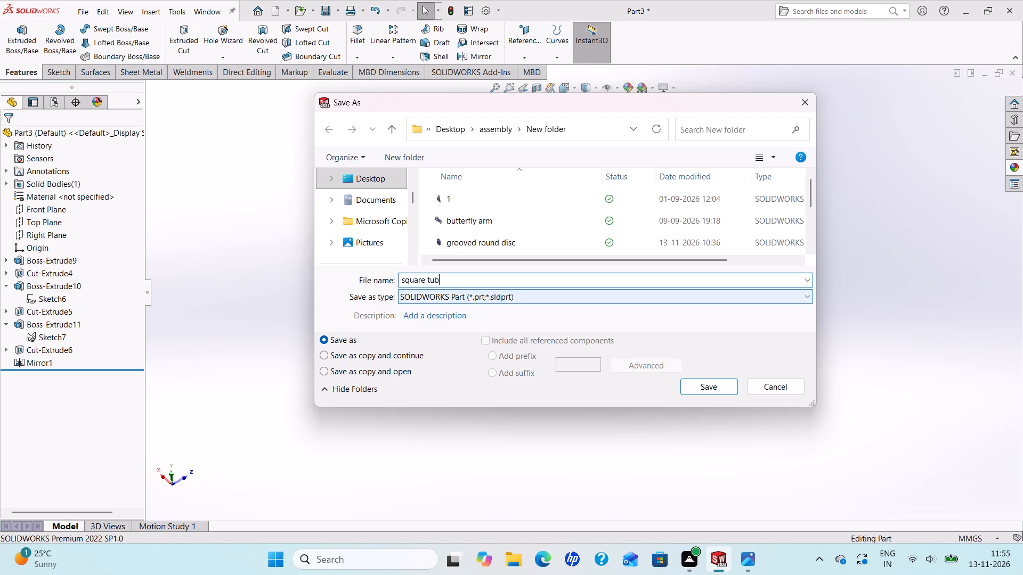
pyautogui.write('e')
pyautogui.press('space')
pyautogui.write('block')
pyautogui.click(689, 388)
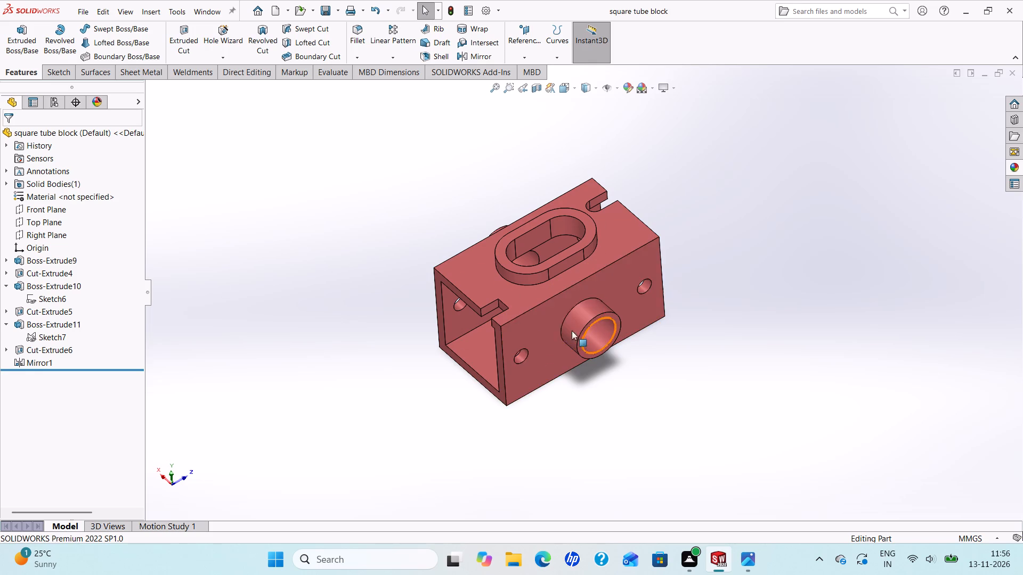
# Examine the finished block from several sides, including its open ends, side bosses, holes and slotted top boss.
pyautogui.scroll(-2, 623, 321)
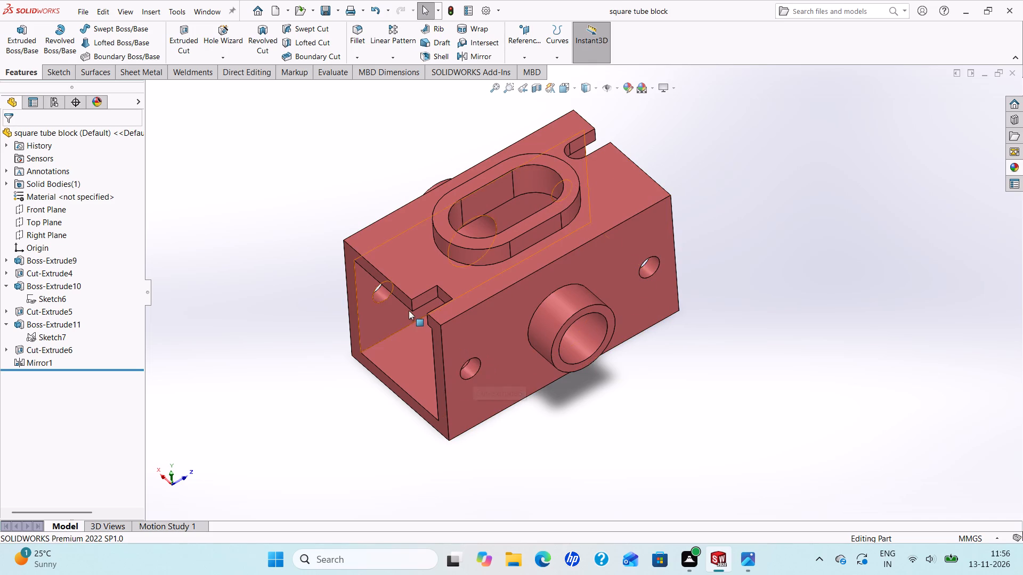
pyautogui.scroll(3, 409, 310)
pyautogui.moveTo(460, 314); pyautogui.dragTo(738, 330, button='middle')
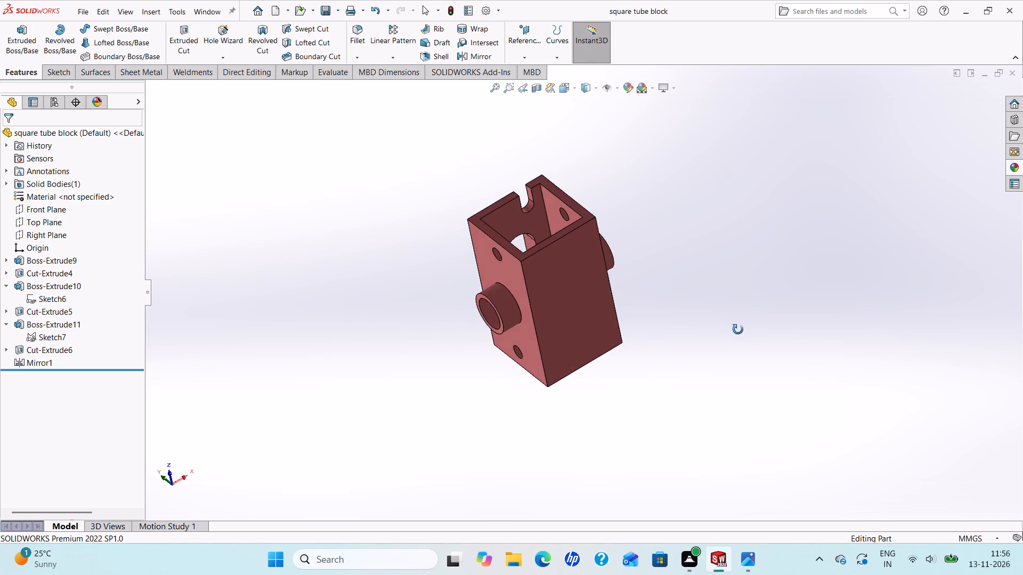
pyautogui.moveTo(738, 330); pyautogui.dragTo(589, 413, button='middle')
pyautogui.scroll(-1, 589, 413)
pyautogui.scroll(-4, 537, 287)
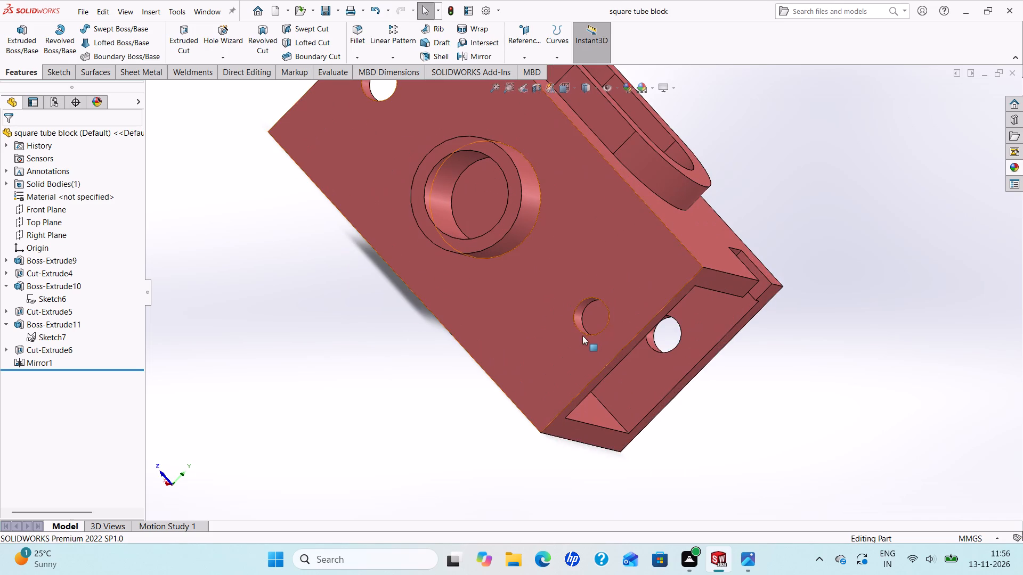
pyautogui.scroll(4, 627, 295)
pyautogui.scroll(-3, 656, 260)
pyautogui.moveTo(653, 269); pyautogui.dragTo(473, 318, button='middle')
pyautogui.scroll(5, 473, 327)
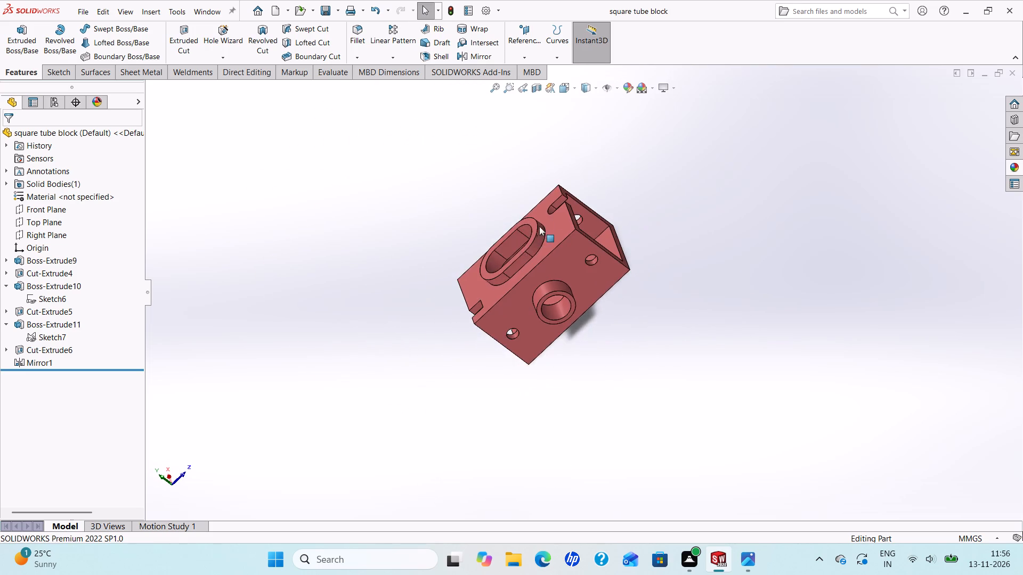
pyautogui.scroll(-3, 540, 225)
pyautogui.scroll(4, 613, 315)
pyautogui.scroll(-4, 607, 354)
pyautogui.scroll(4, 612, 358)
pyautogui.scroll(-3, 588, 260)
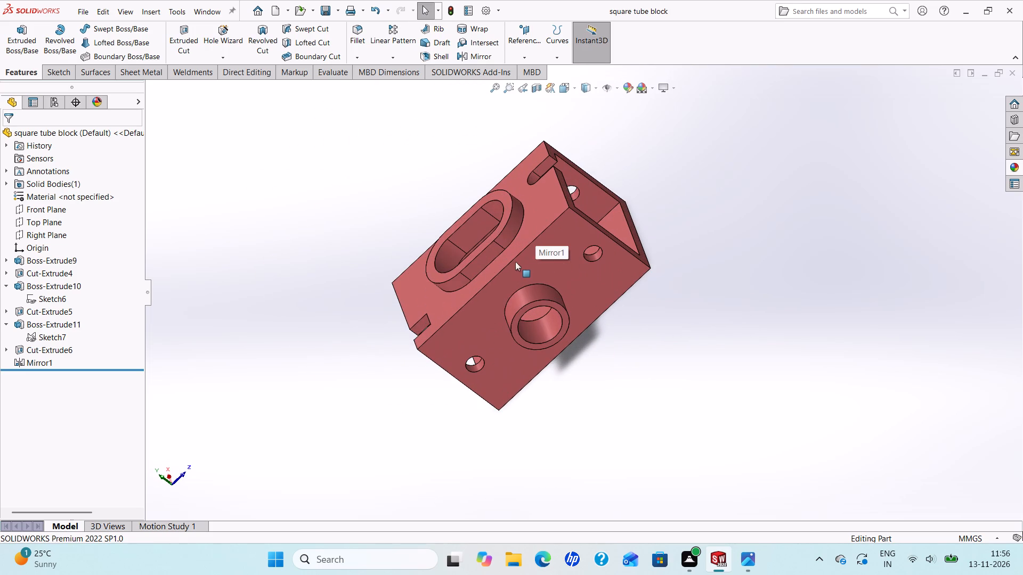
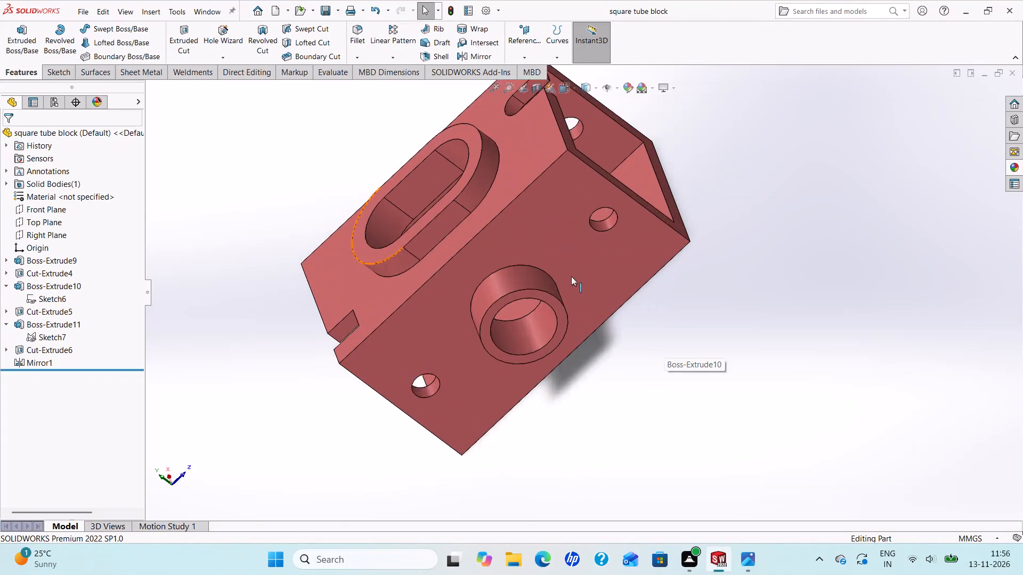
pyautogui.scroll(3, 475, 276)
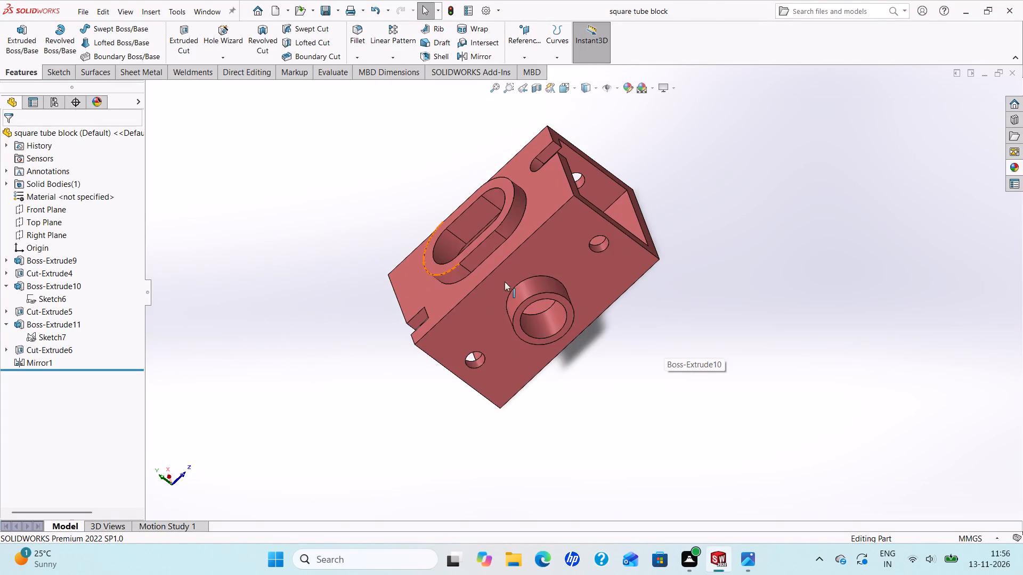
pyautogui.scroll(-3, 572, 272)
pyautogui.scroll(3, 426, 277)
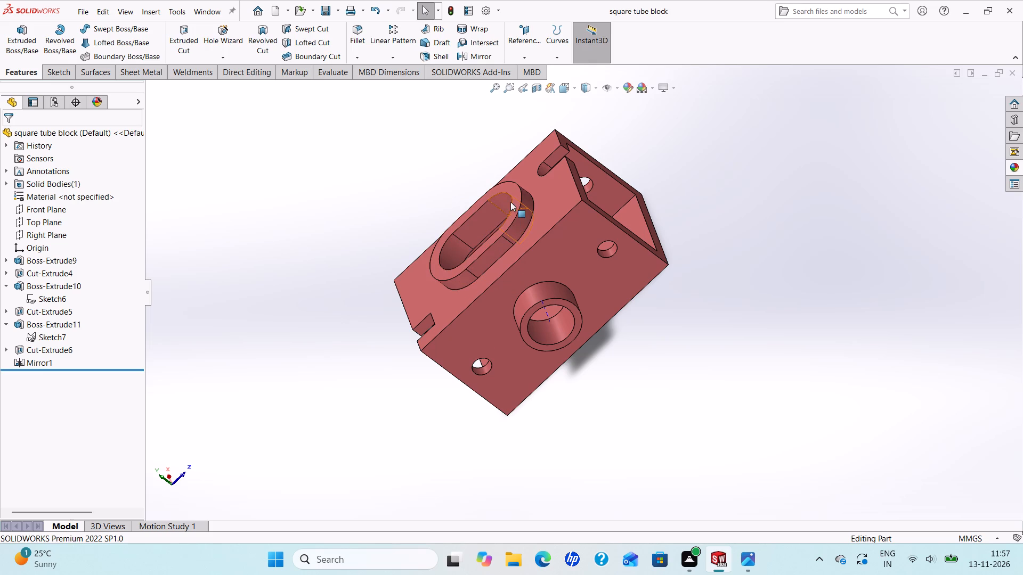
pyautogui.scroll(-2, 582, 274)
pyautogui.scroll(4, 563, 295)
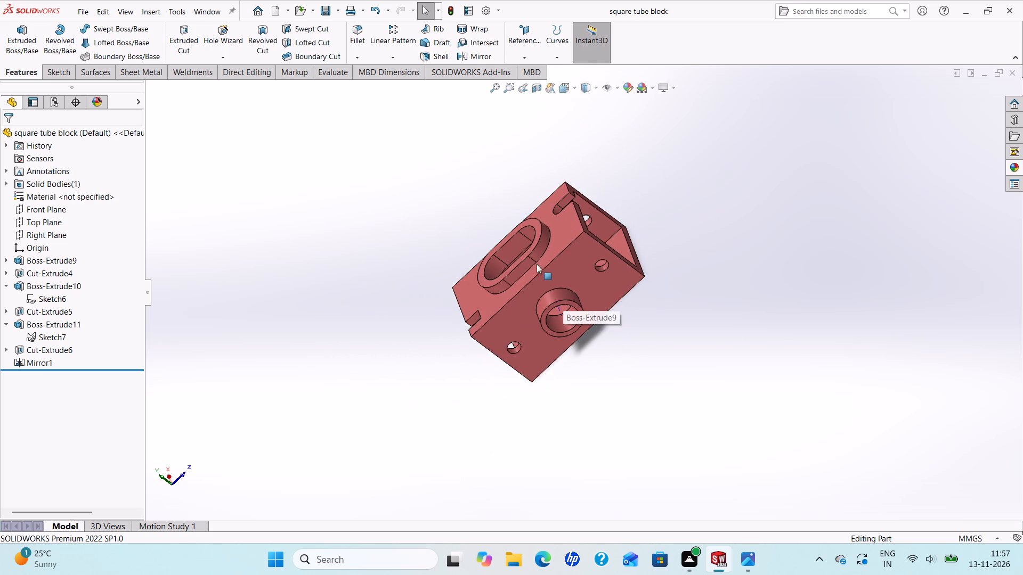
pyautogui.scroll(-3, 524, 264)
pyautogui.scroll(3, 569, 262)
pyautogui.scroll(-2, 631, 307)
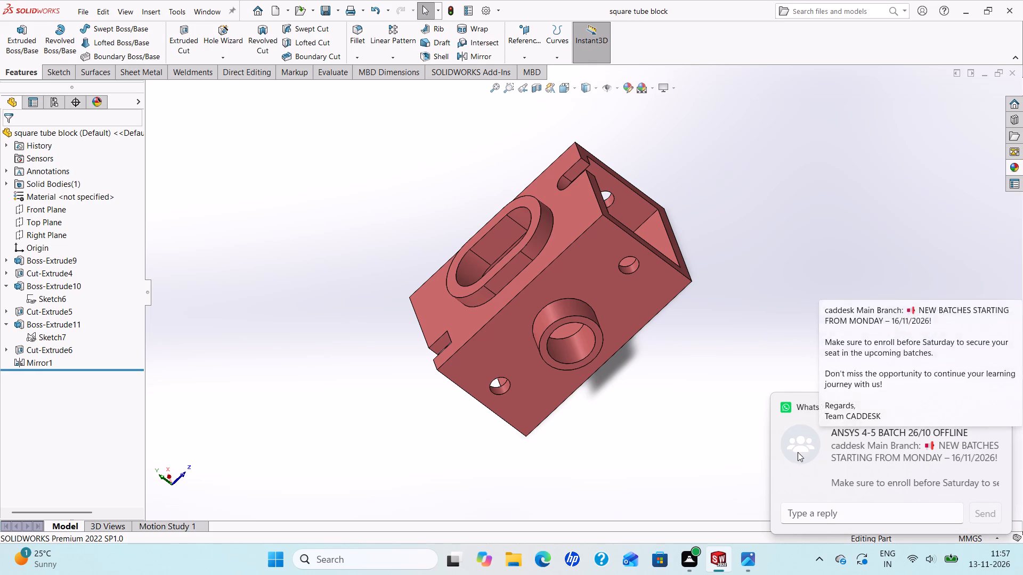
# Dismiss the incoming WhatsApp notification.
pyautogui.click(994, 406)
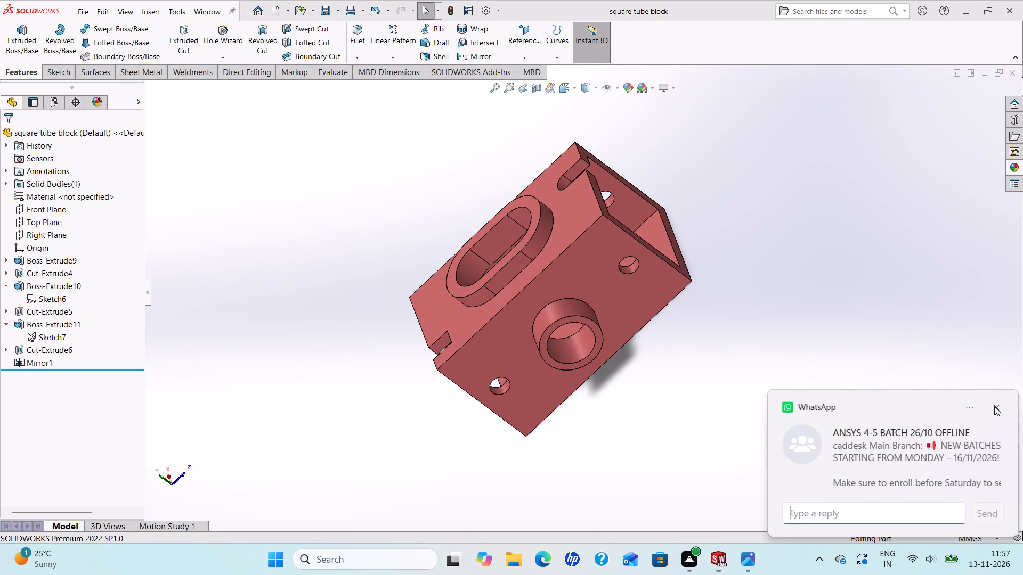
# Examine the block all around, including its open ends, side bosses, side holes and end notches.
pyautogui.scroll(-3, 559, 234)
pyautogui.scroll(4, 692, 278)
pyautogui.moveTo(662, 283); pyautogui.dragTo(548, 281, button='middle')
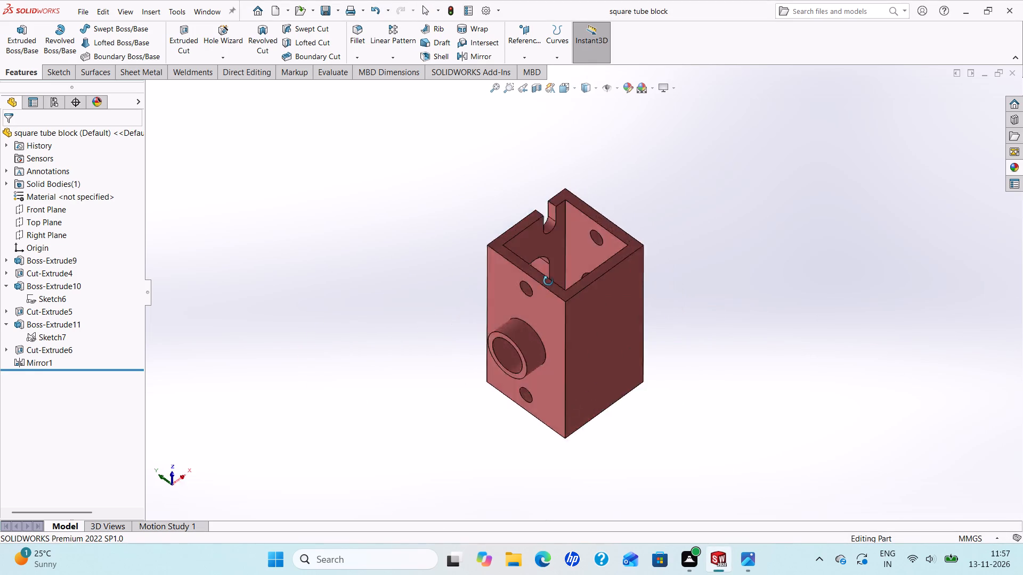
pyautogui.moveTo(548, 281); pyautogui.dragTo(331, 408, button='middle')
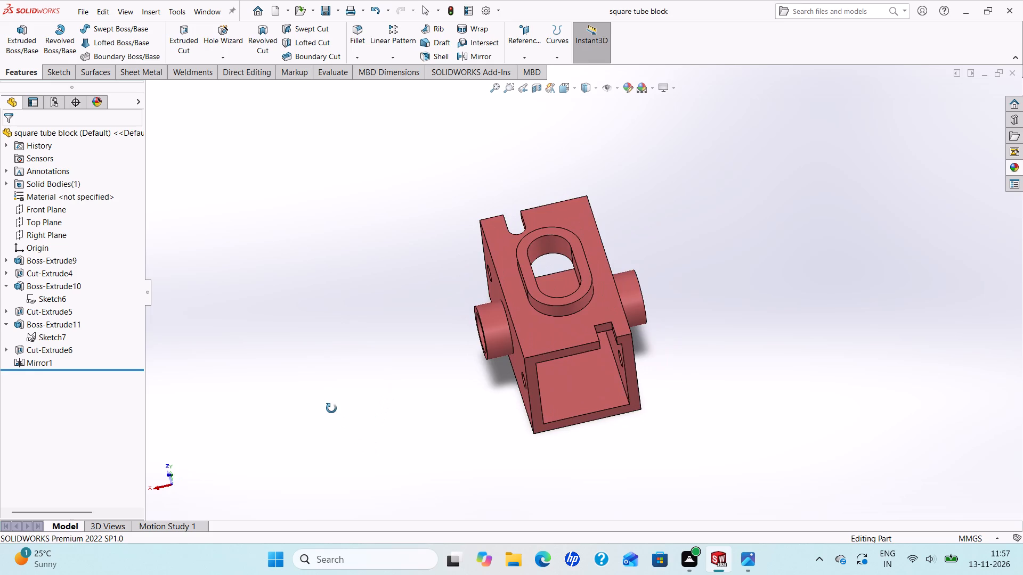
pyautogui.moveTo(331, 408); pyautogui.dragTo(475, 531, button='middle')
pyautogui.moveTo(400, 289); pyautogui.dragTo(414, 310, button='middle')
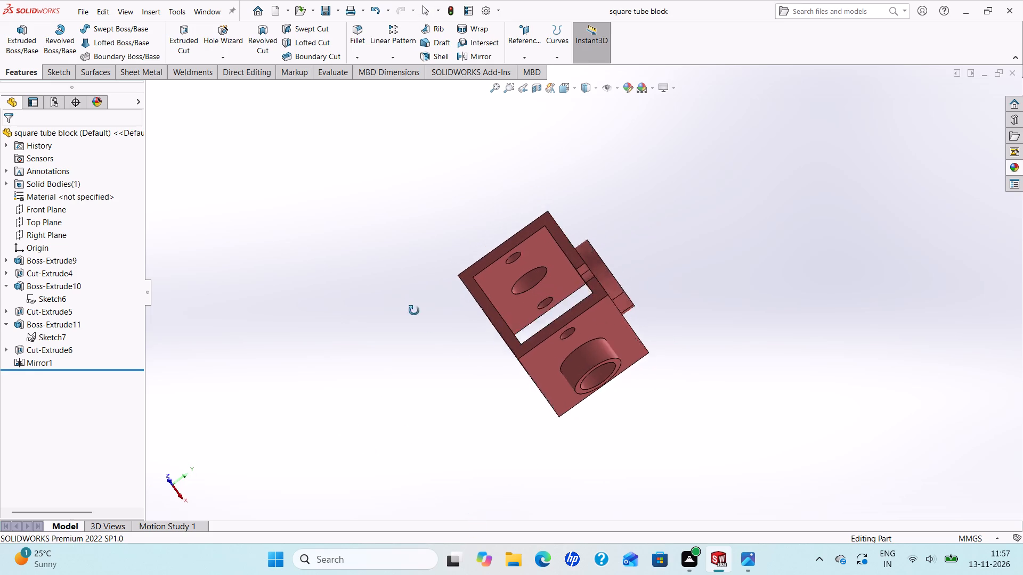
pyautogui.moveTo(414, 310); pyautogui.dragTo(444, 471, button='middle')
pyautogui.scroll(2, 439, 475)
pyautogui.scroll(-3, 621, 340)
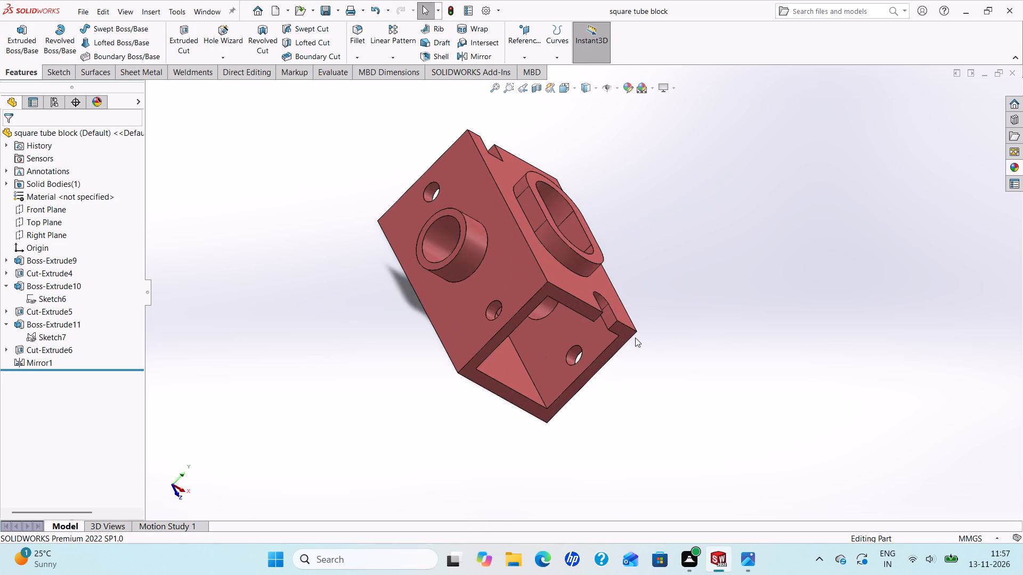
pyautogui.moveTo(630, 337); pyautogui.dragTo(561, 410, button='middle')
pyautogui.scroll(1, 561, 410)
pyautogui.scroll(-1, 621, 285)
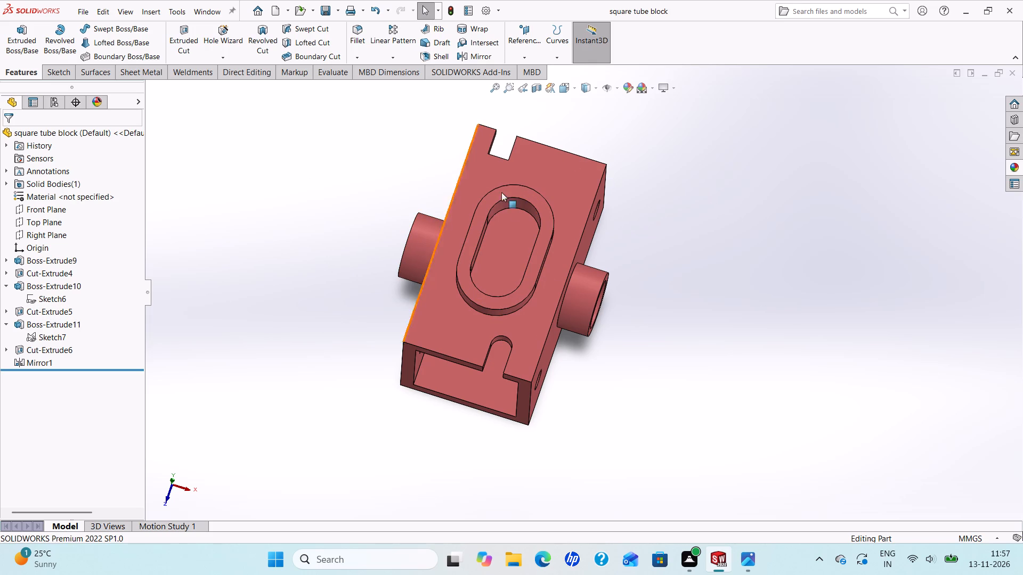
pyautogui.scroll(-1, 538, 195)
pyautogui.scroll(1, 510, 182)
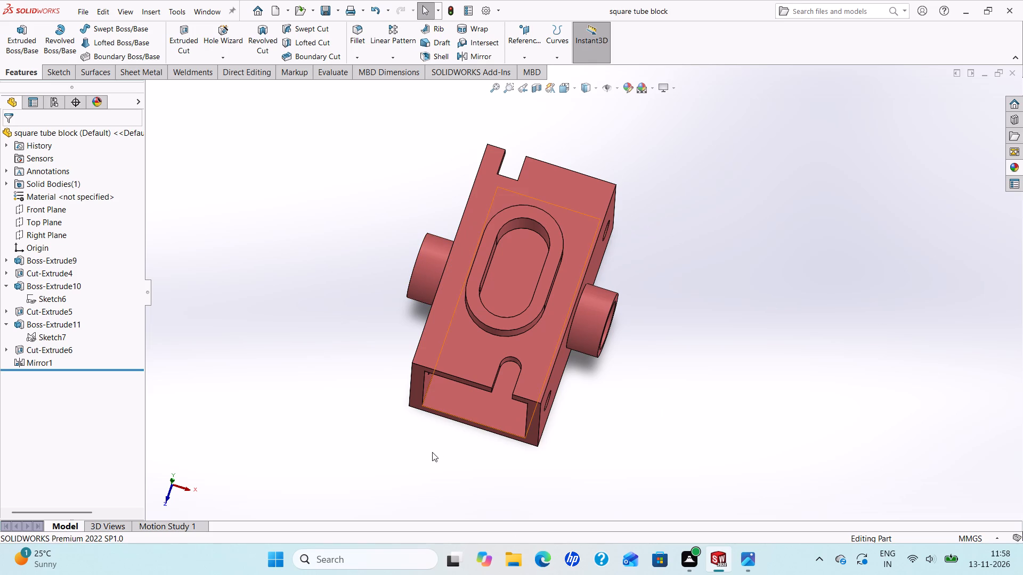
# Inspect the slotted top boss, the notched open end and the side face with its round boss and two small holes.
pyautogui.scroll(-3, 569, 311)
pyautogui.moveTo(565, 322); pyautogui.dragTo(549, 287, button='middle')
pyautogui.scroll(4, 519, 289)
pyautogui.scroll(-3, 623, 264)
pyautogui.scroll(3, 521, 309)
pyautogui.scroll(-4, 416, 335)
pyautogui.scroll(4, 692, 306)
pyautogui.scroll(-4, 730, 327)
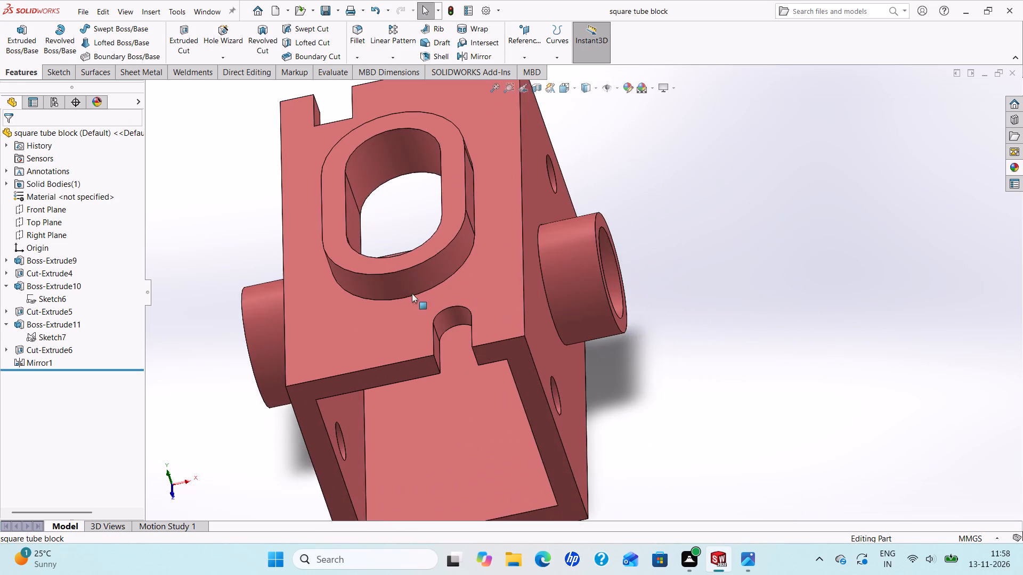
pyautogui.scroll(4, 400, 292)
pyautogui.scroll(-4, 617, 287)
pyautogui.scroll(3, 380, 342)
pyautogui.scroll(4, 559, 300)
pyautogui.scroll(-3, 405, 317)
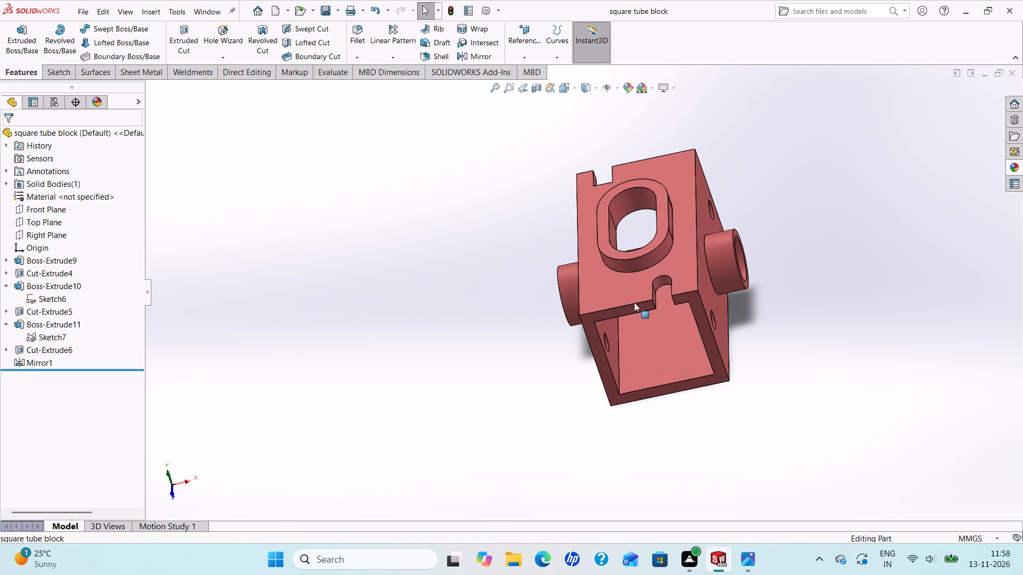
pyautogui.scroll(-2, 652, 309)
pyautogui.scroll(4, 669, 311)
pyautogui.scroll(-6, 681, 269)
pyautogui.moveTo(613, 297); pyautogui.dragTo(535, 277, button='middle')
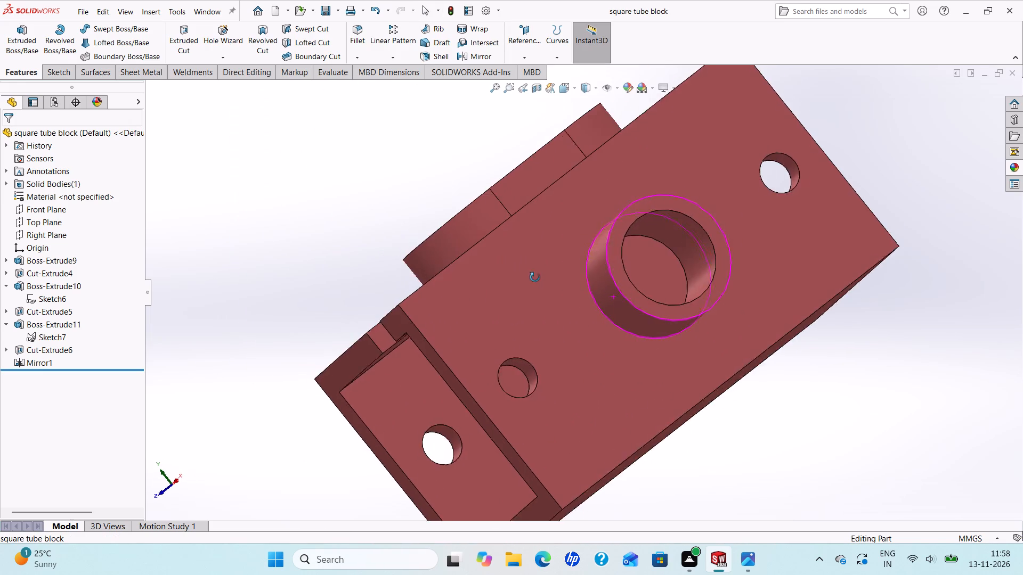
pyautogui.moveTo(535, 277); pyautogui.dragTo(515, 336, button='middle')
pyautogui.scroll(-1, 529, 278)
pyautogui.scroll(5, 515, 336)
pyautogui.scroll(-2, 672, 251)
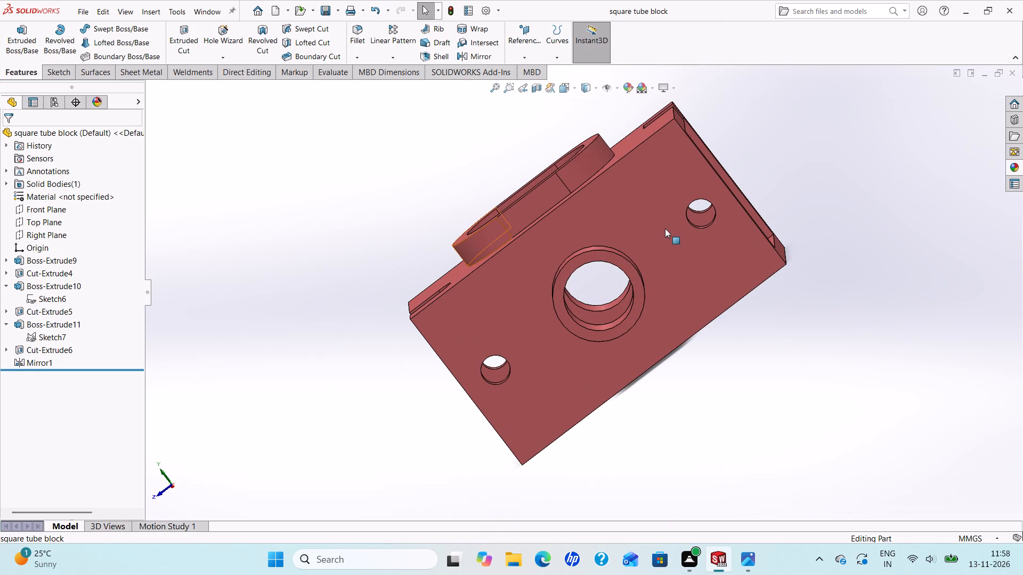
pyautogui.scroll(2, 670, 259)
pyautogui.scroll(-2, 683, 215)
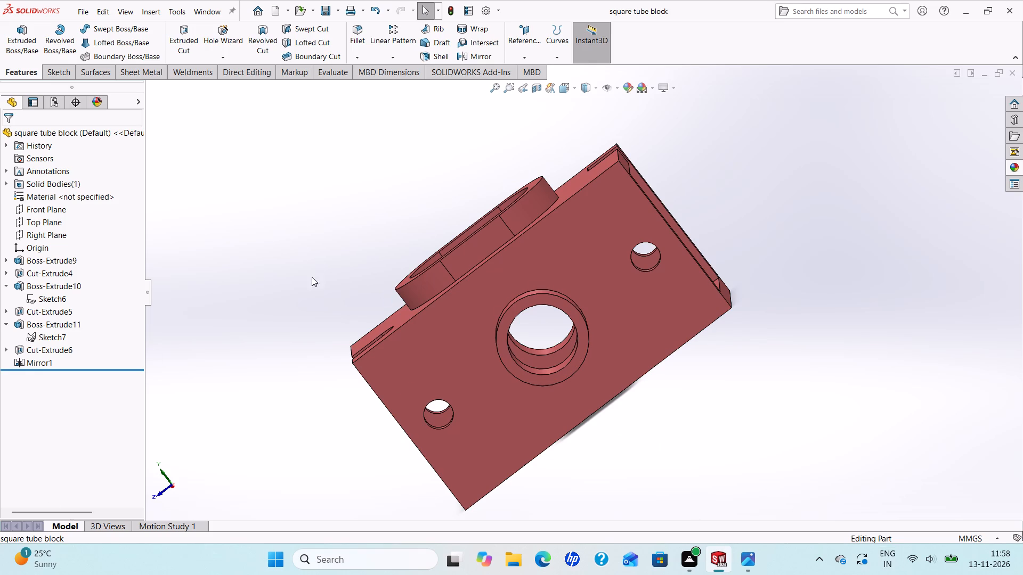
# Save the square tube block part.
pyautogui.hotkey('ctrl', 's')
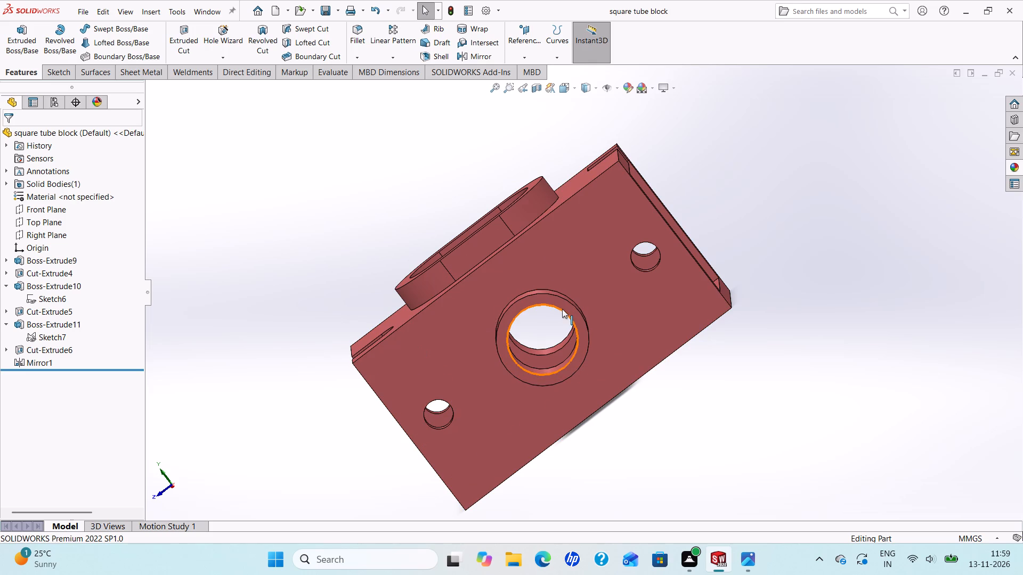
# Review the saved block's side bosses and holes, tube interior, slotted top boss and end notches from several angles.
pyautogui.scroll(-3, 579, 321)
pyautogui.scroll(4, 573, 314)
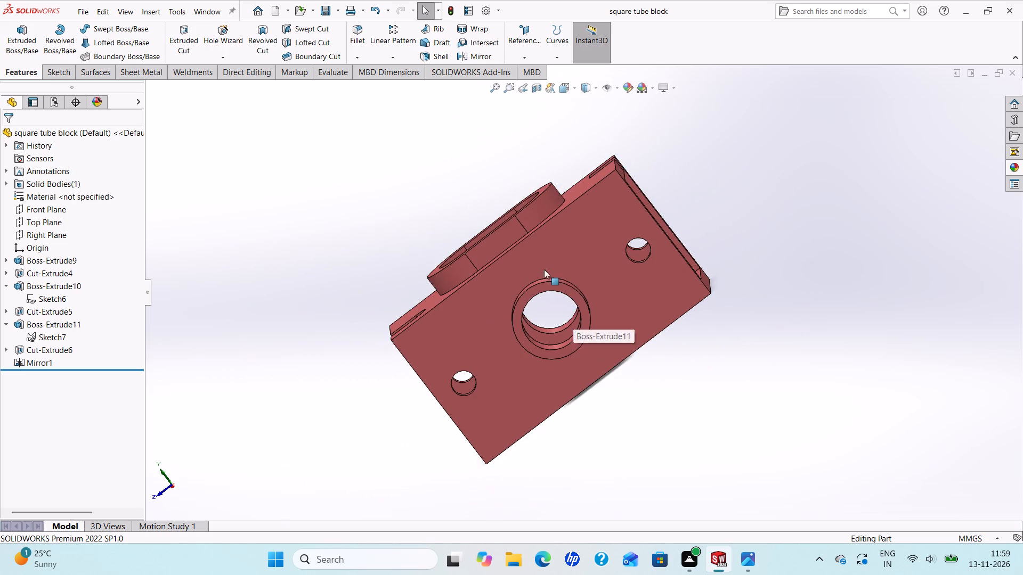
pyautogui.moveTo(543, 270); pyautogui.dragTo(473, 303, button='middle')
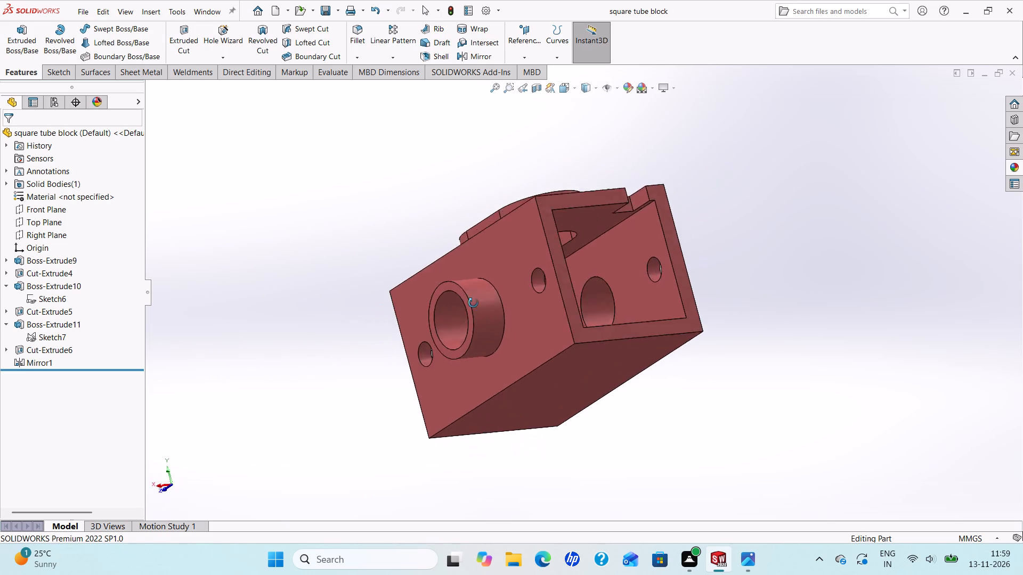
pyautogui.moveTo(473, 303); pyautogui.dragTo(546, 319, button='middle')
pyautogui.scroll(3, 538, 324)
pyautogui.scroll(-3, 636, 226)
pyautogui.scroll(4, 504, 416)
pyautogui.scroll(-4, 590, 380)
pyautogui.moveTo(602, 291); pyautogui.dragTo(593, 253, button='middle')
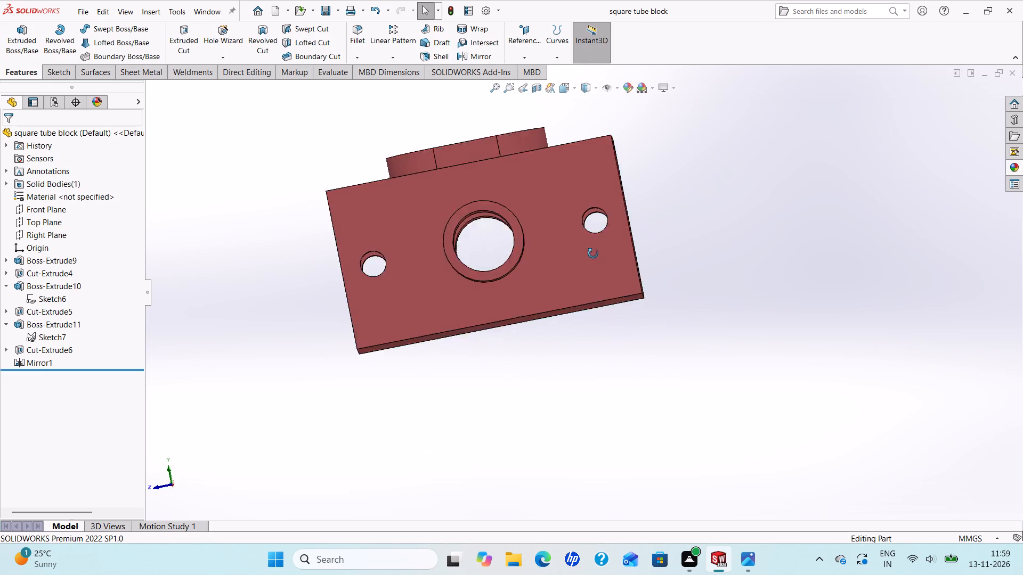
pyautogui.moveTo(593, 253); pyautogui.dragTo(600, 395, button='middle')
pyautogui.scroll(3, 600, 395)
pyautogui.scroll(-3, 549, 200)
pyautogui.scroll(-3, 555, 263)
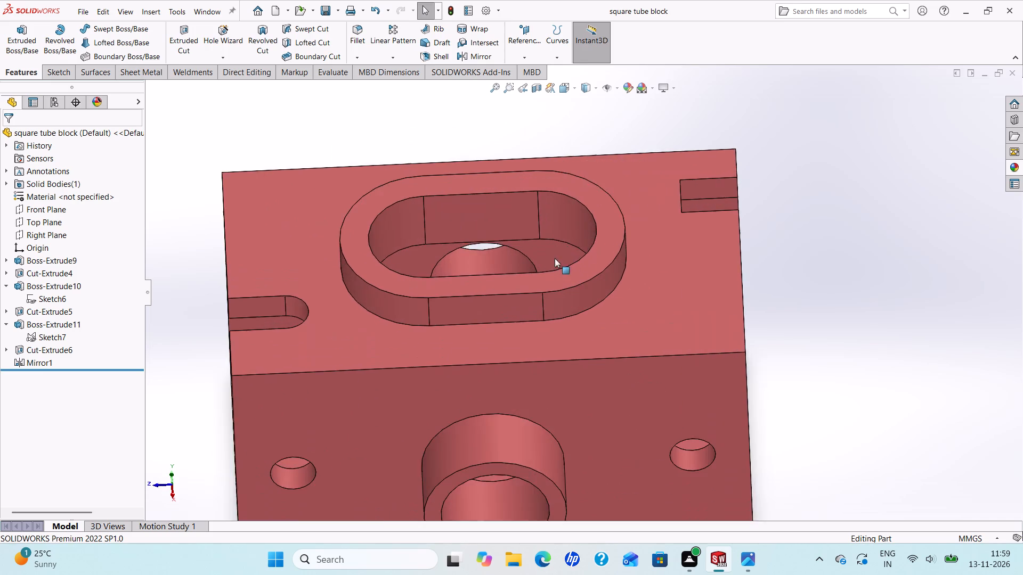
pyautogui.scroll(4, 565, 245)
pyautogui.scroll(-3, 565, 250)
pyautogui.scroll(-2, 589, 312)
pyautogui.scroll(4, 636, 355)
pyautogui.scroll(-2, 632, 343)
pyautogui.scroll(3, 629, 334)
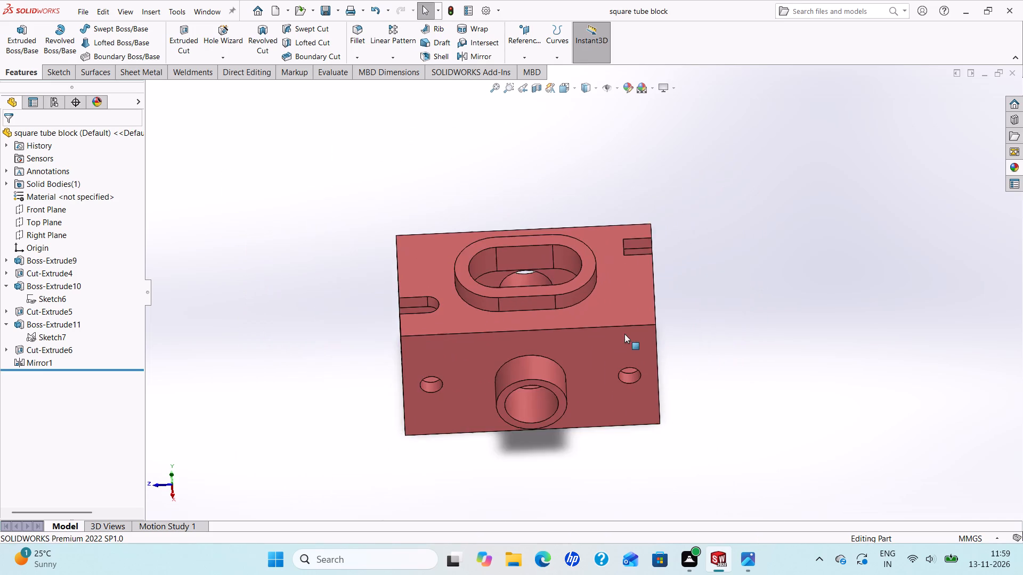
pyautogui.scroll(1, 624, 334)
pyautogui.scroll(-4, 612, 323)
pyautogui.scroll(4, 601, 326)
pyautogui.scroll(-3, 570, 314)
pyautogui.scroll(5, 591, 304)
pyautogui.scroll(-4, 566, 273)
pyautogui.scroll(4, 577, 275)
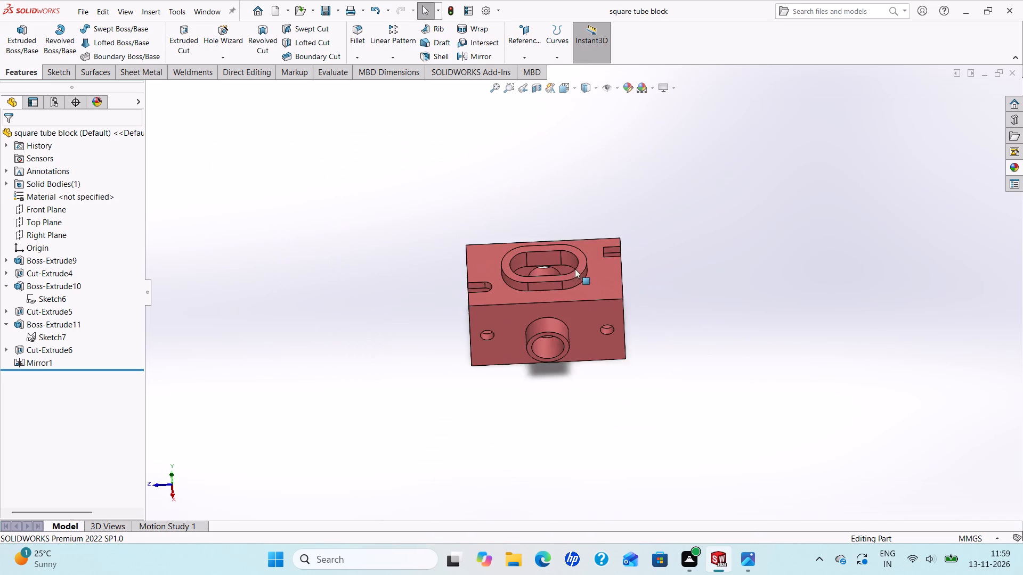
pyautogui.scroll(-3, 574, 265)
pyautogui.scroll(4, 563, 252)
pyautogui.moveTo(581, 286); pyautogui.dragTo(510, 468, button='middle')
pyautogui.scroll(-2, 592, 250)
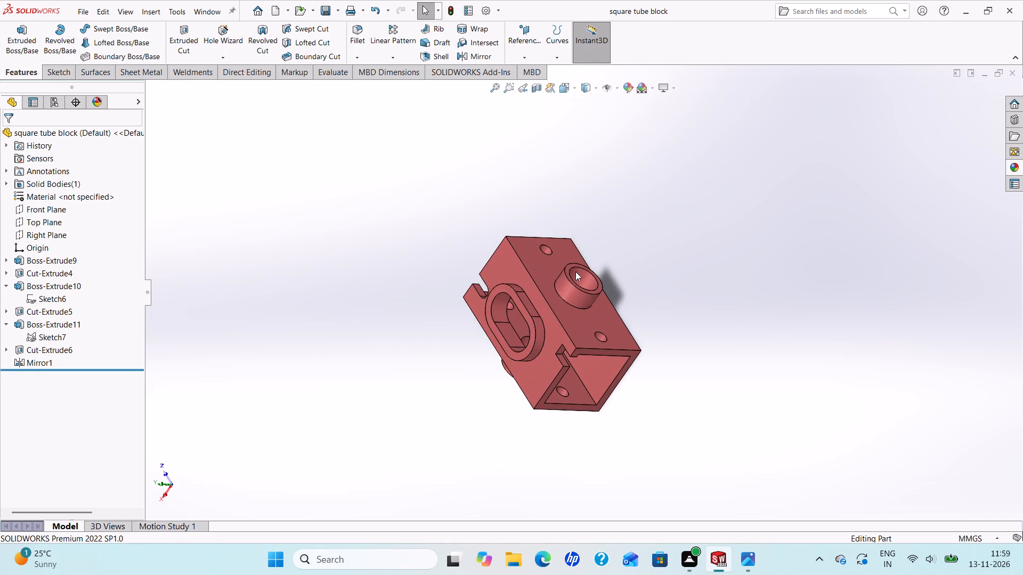
pyautogui.scroll(3, 526, 350)
pyautogui.scroll(-3, 641, 289)
pyautogui.moveTo(546, 379); pyautogui.dragTo(622, 224, button='middle')
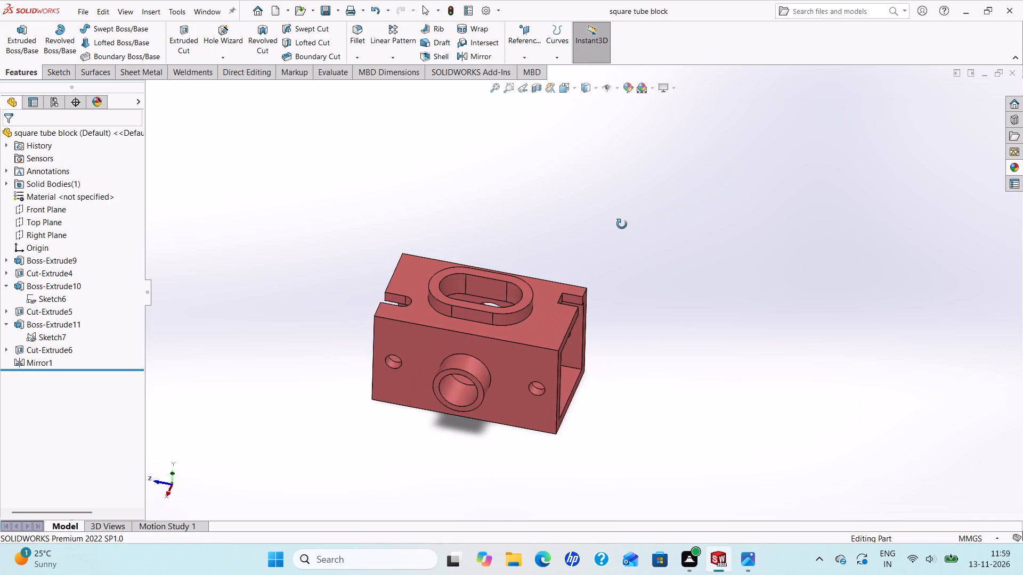
pyautogui.moveTo(622, 224); pyautogui.dragTo(637, 241, button='middle')
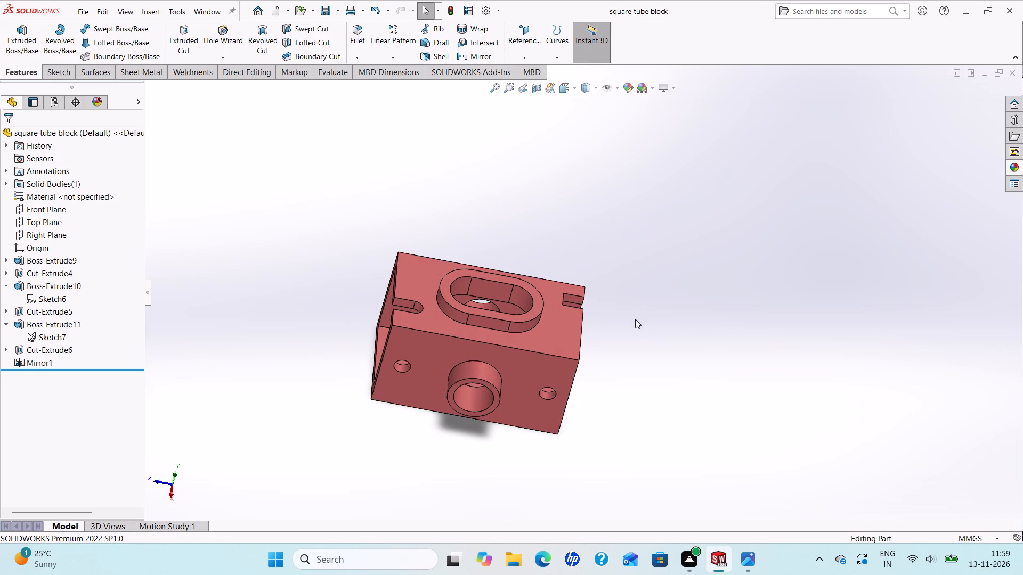
# Save the square tube block part again.
pyautogui.hotkey('ctrl', 's')
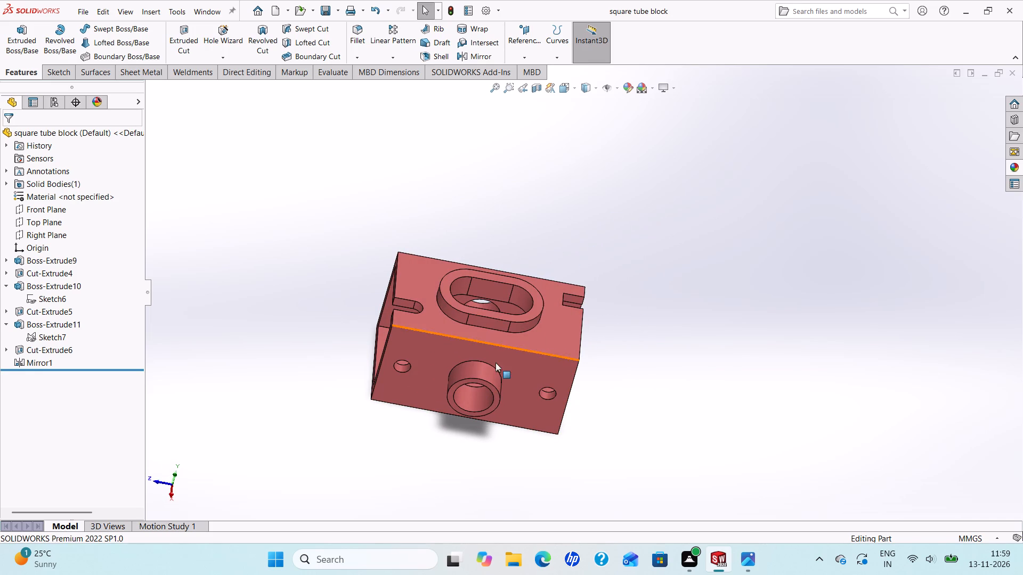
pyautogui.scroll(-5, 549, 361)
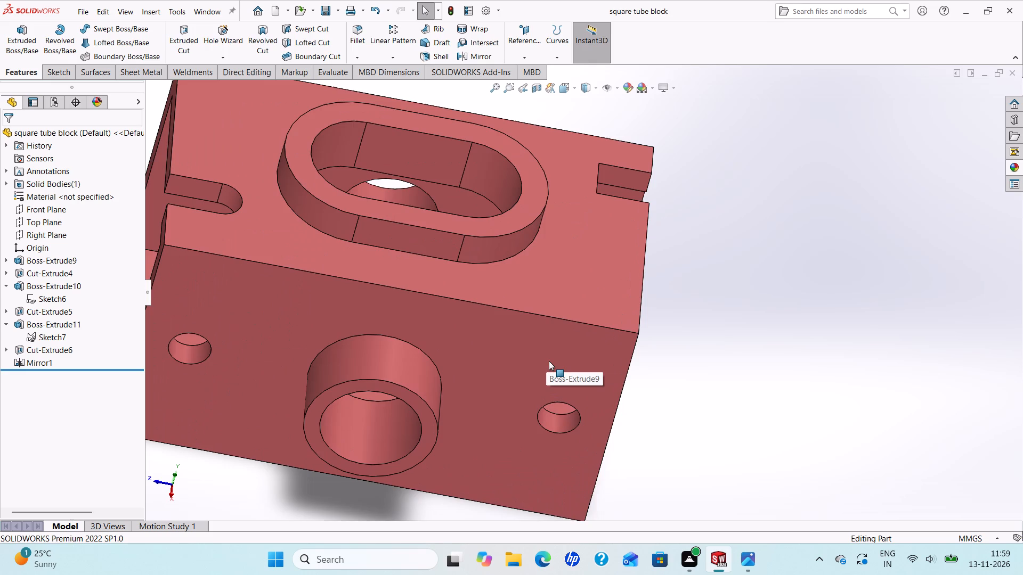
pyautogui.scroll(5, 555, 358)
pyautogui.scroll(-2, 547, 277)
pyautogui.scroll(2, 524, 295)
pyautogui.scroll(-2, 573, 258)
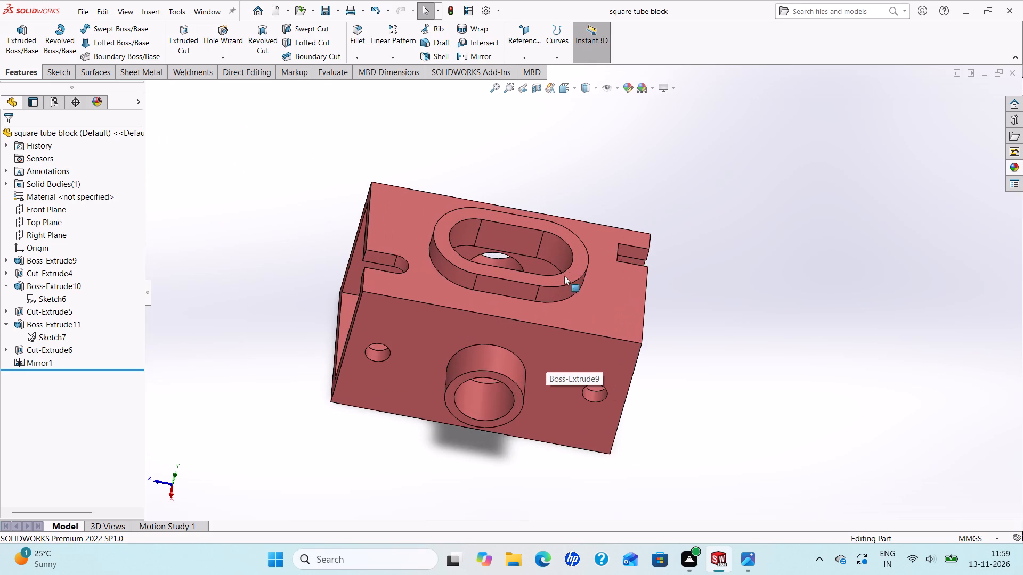
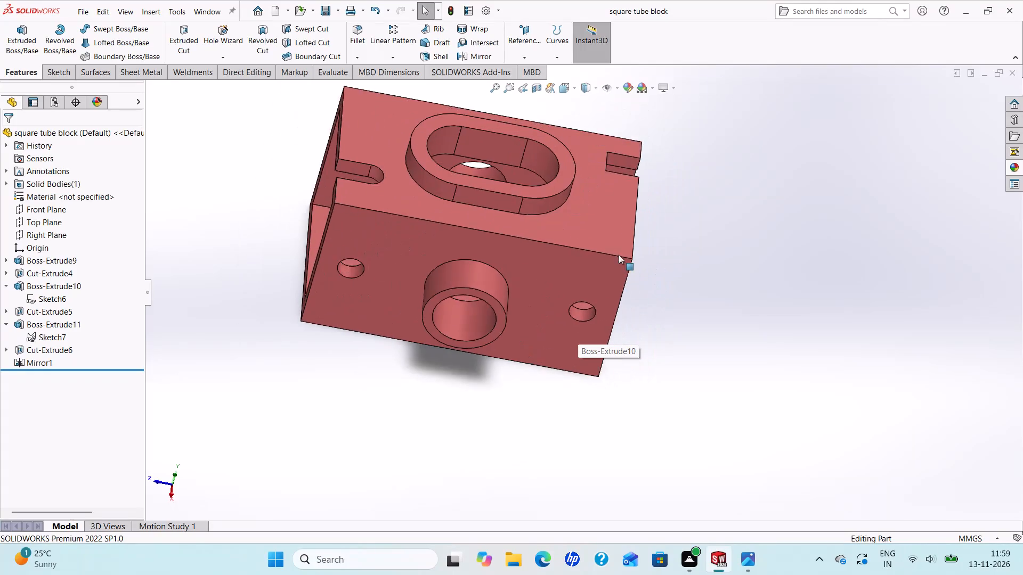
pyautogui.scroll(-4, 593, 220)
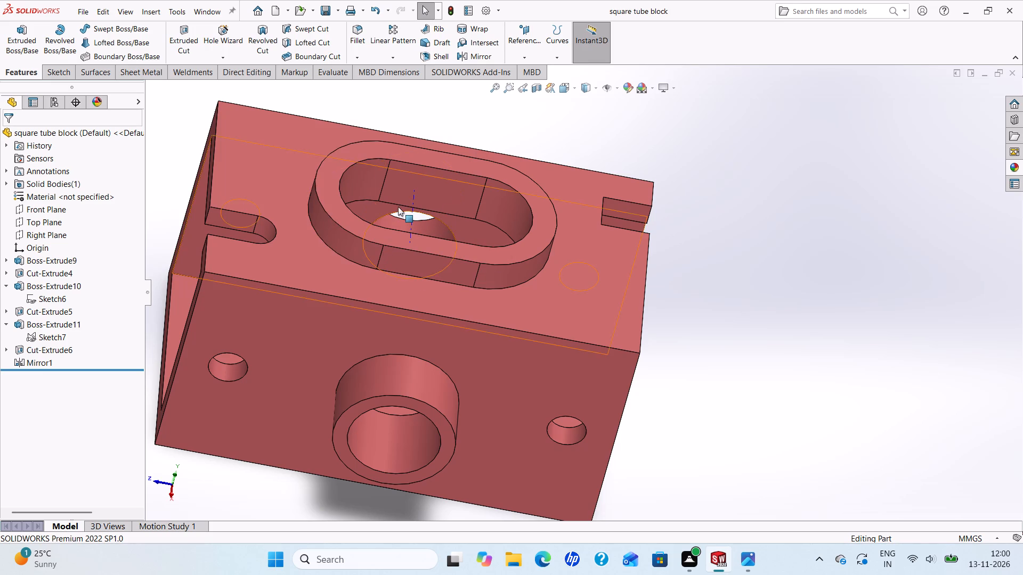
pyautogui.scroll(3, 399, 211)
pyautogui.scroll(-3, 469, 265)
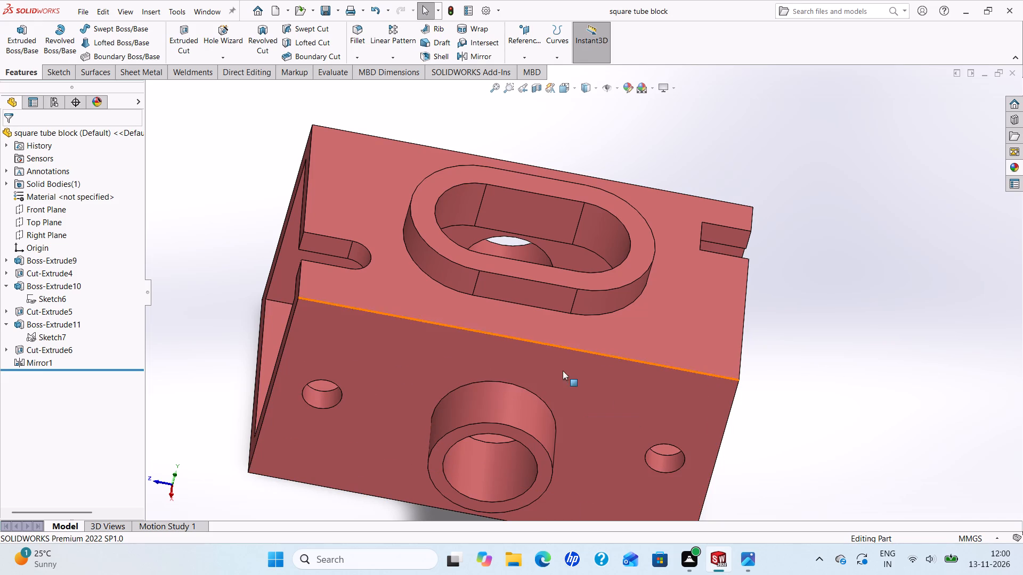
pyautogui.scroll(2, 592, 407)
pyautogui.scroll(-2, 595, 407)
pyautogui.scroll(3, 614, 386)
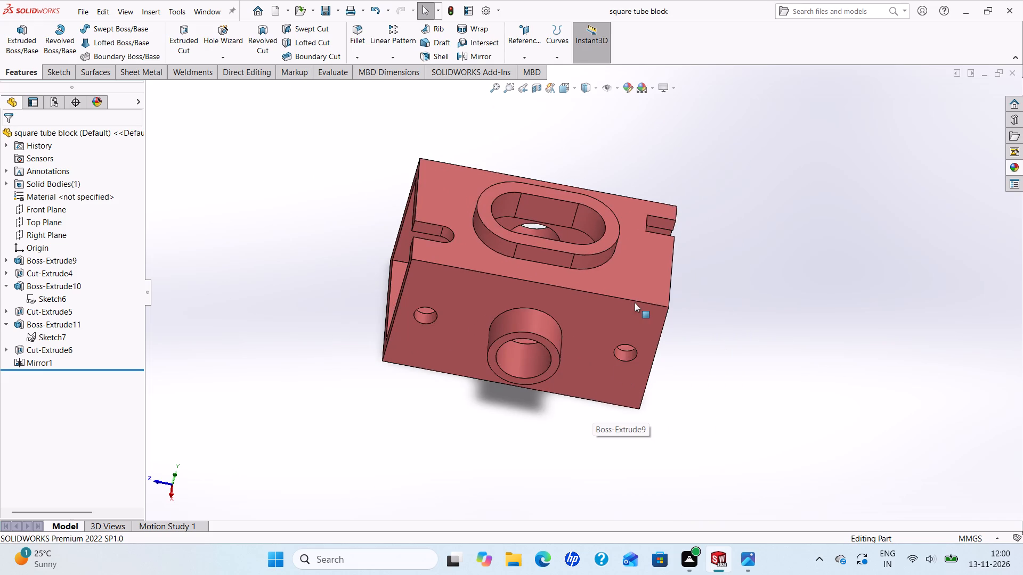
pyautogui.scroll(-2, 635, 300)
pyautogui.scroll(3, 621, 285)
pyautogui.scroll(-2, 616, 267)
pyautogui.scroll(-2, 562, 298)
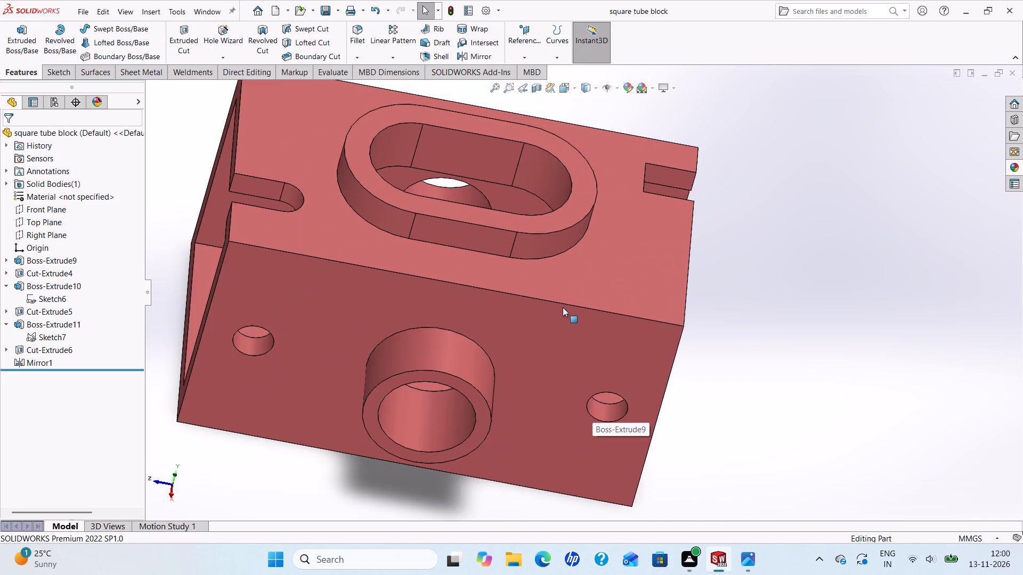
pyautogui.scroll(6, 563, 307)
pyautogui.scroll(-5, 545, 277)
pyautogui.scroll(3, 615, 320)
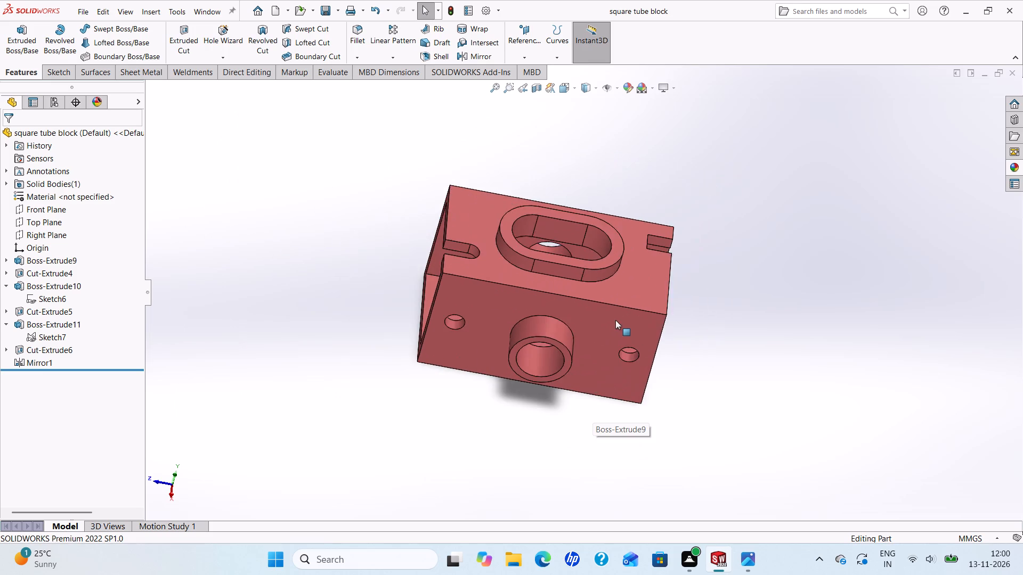
# Examine the square tube block's open end, hollow interior, slotted top boss, notches, and both side faces with their round bosses and holes.
pyautogui.moveTo(612, 329); pyautogui.dragTo(515, 457, button='middle')
pyautogui.scroll(1, 606, 329)
pyautogui.scroll(-3, 586, 395)
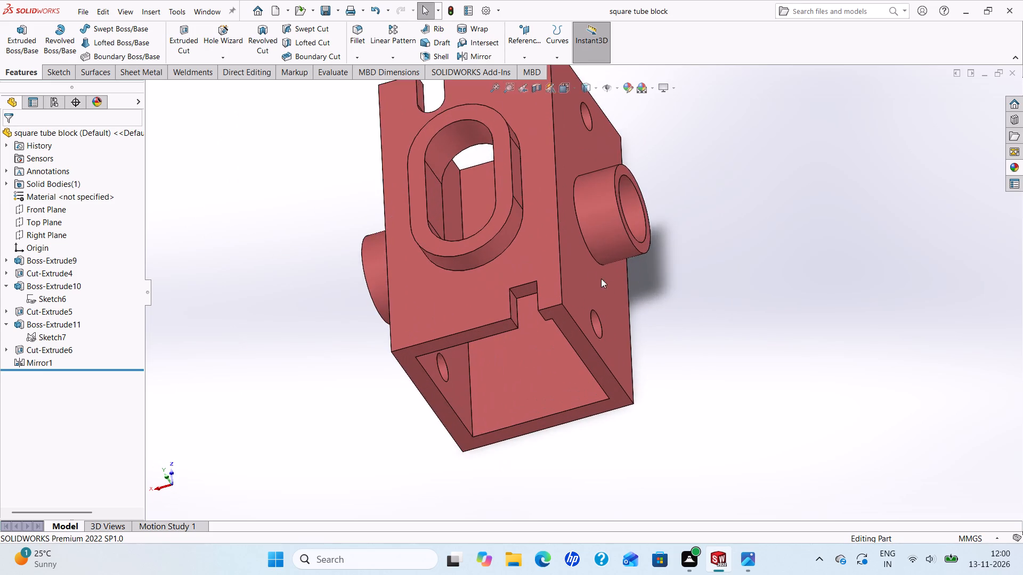
pyautogui.scroll(3, 575, 273)
pyautogui.scroll(-2, 600, 212)
pyautogui.moveTo(584, 235); pyautogui.dragTo(762, 234, button='middle')
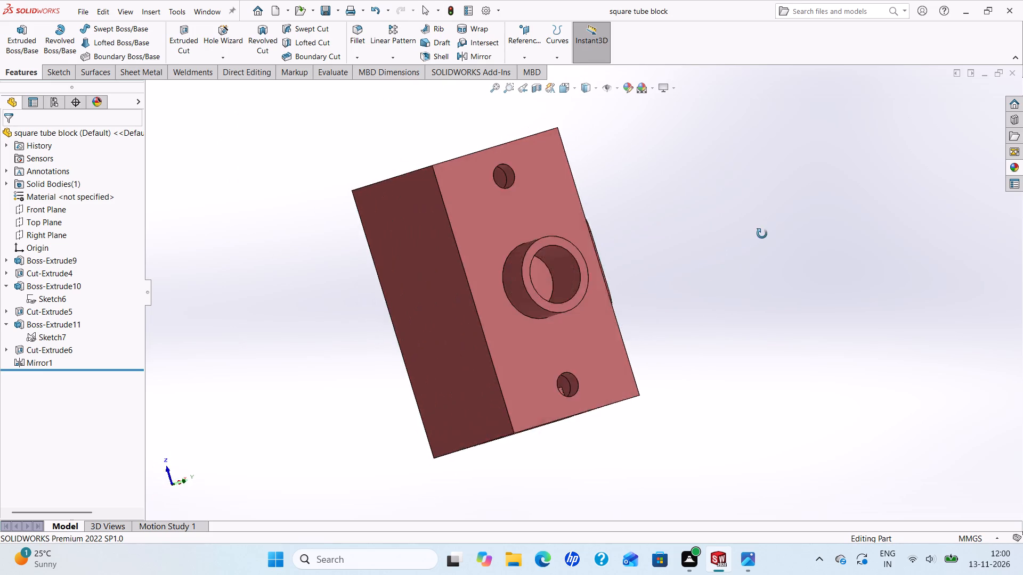
pyautogui.moveTo(762, 234); pyautogui.dragTo(658, 324, button='middle')
pyautogui.scroll(-1, 878, 326)
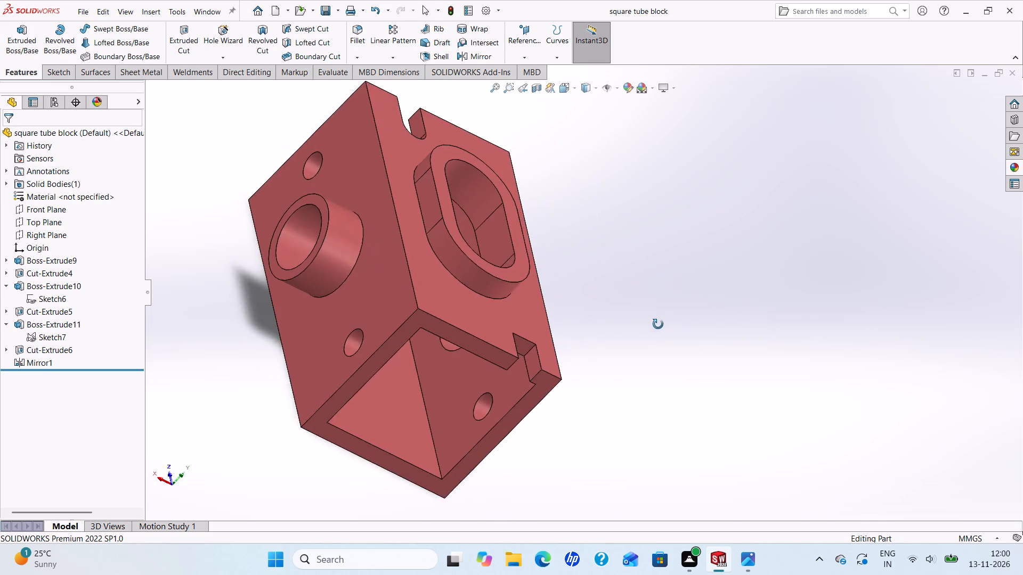
pyautogui.moveTo(658, 324); pyautogui.dragTo(767, 318, button='middle')
pyautogui.scroll(1, 685, 261)
pyautogui.scroll(2, 724, 308)
pyautogui.scroll(-3, 541, 266)
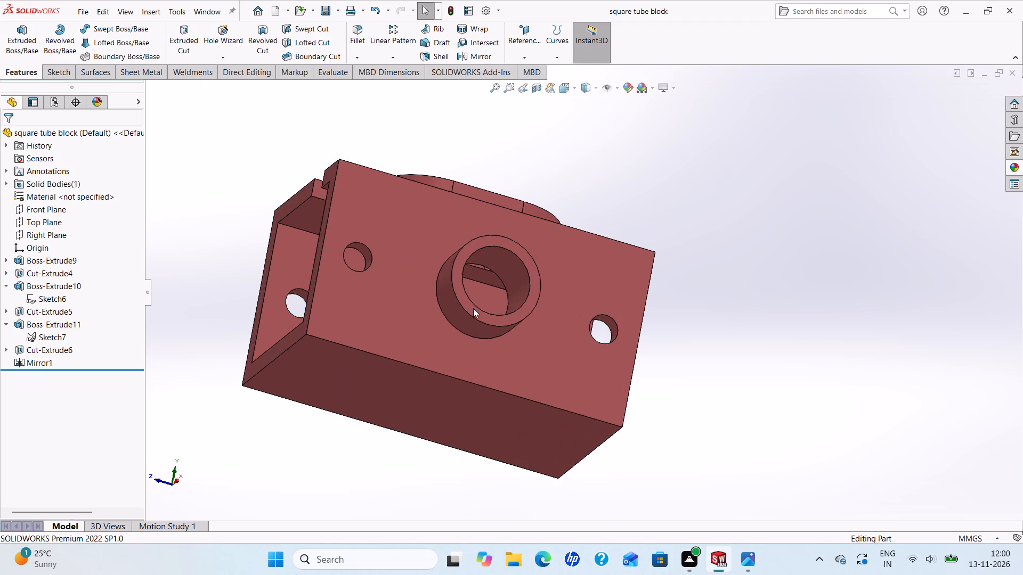
pyautogui.moveTo(422, 390); pyautogui.dragTo(407, 334, button='middle')
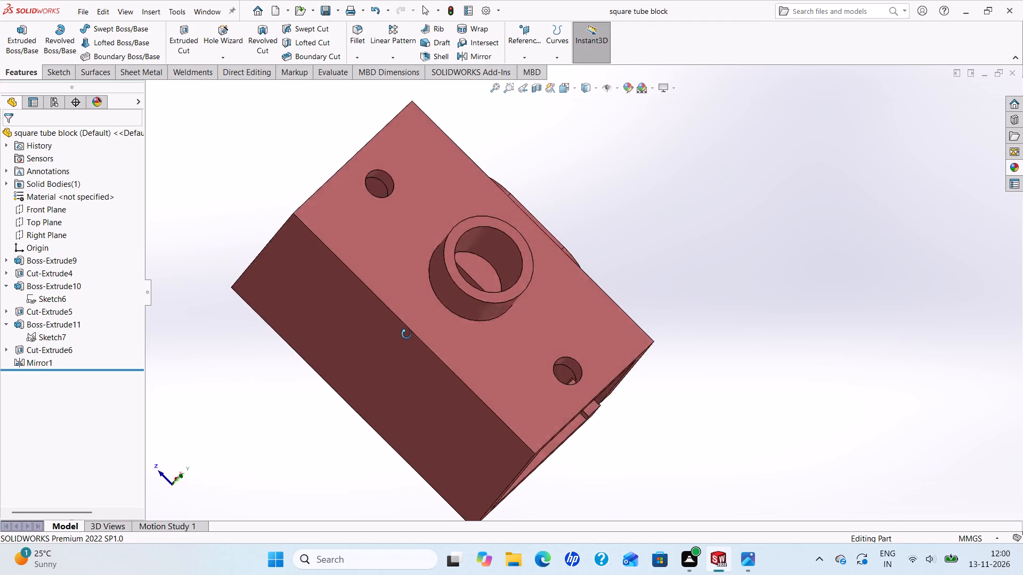
pyautogui.moveTo(407, 334); pyautogui.dragTo(716, 299, button='middle')
pyautogui.scroll(2, 699, 318)
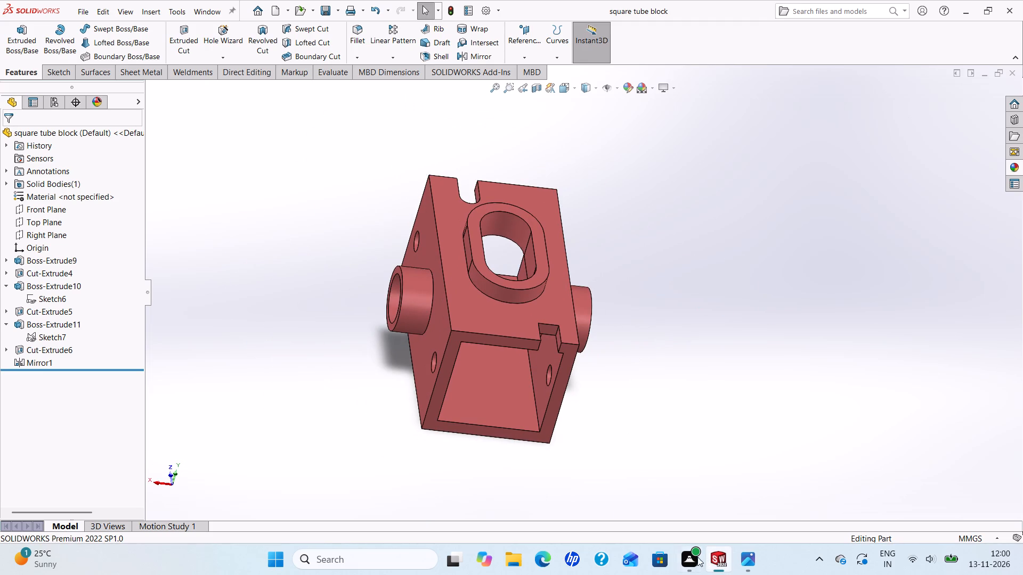